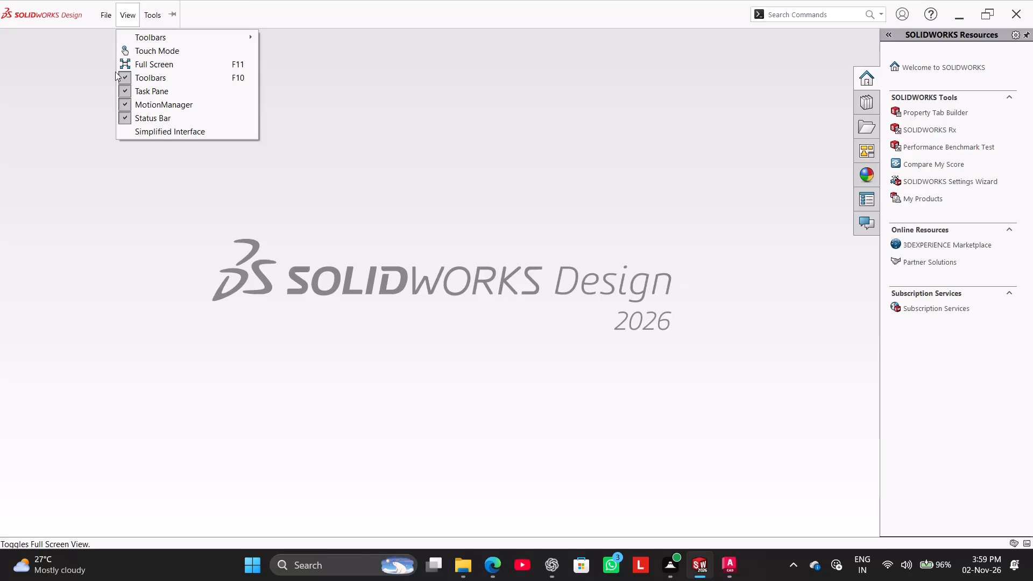
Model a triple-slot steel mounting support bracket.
Create a new part document.
{"action": "left_click", "coordinate": [108, 67]}
{"action": "left_click", "coordinate": [141, 22]}
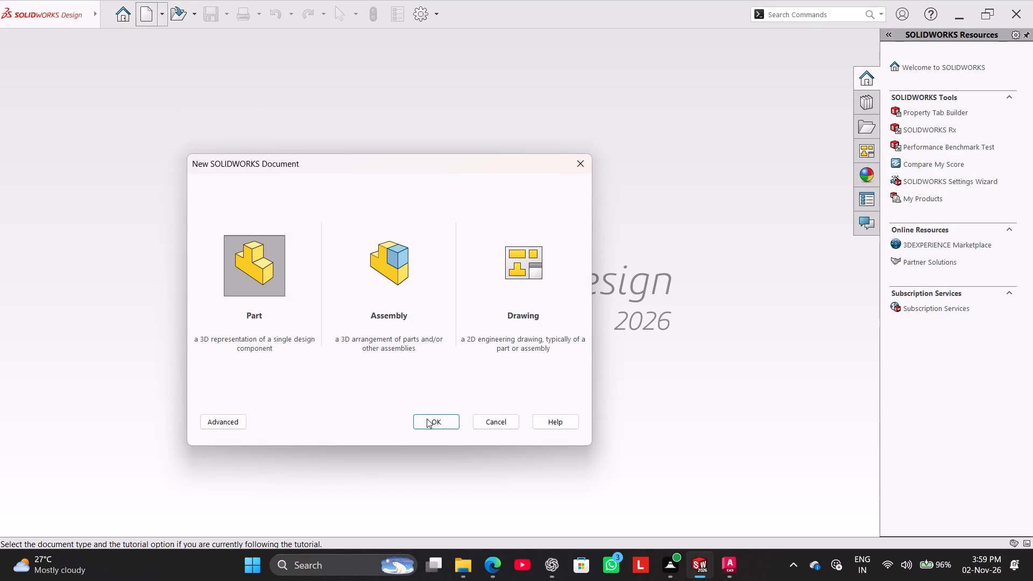
{"action": "left_click", "coordinate": [428, 419]}
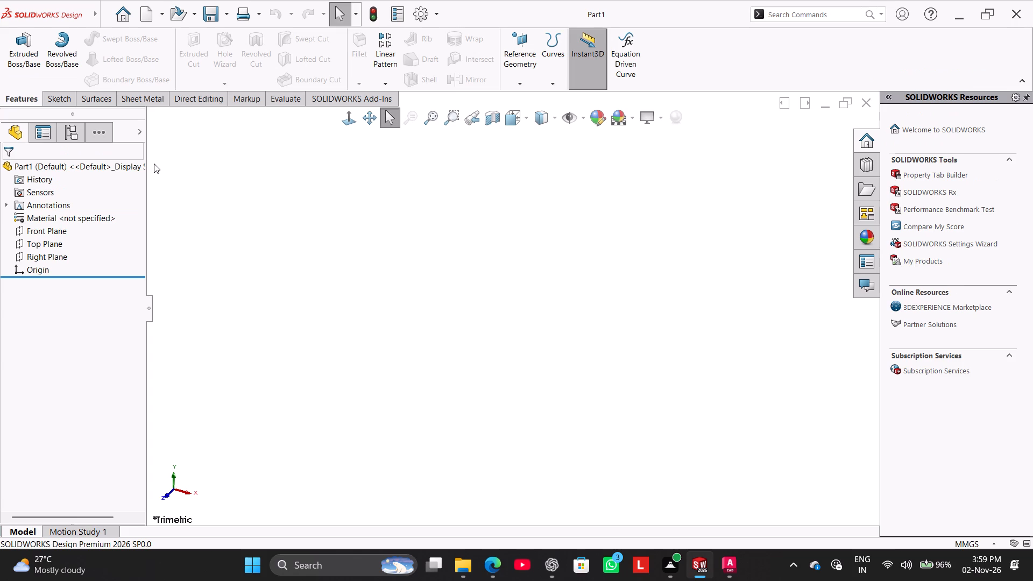
Start a sketch on the Front Plane.
{"action": "left_click", "coordinate": [48, 237]}
{"action": "left_click", "coordinate": [61, 223]}
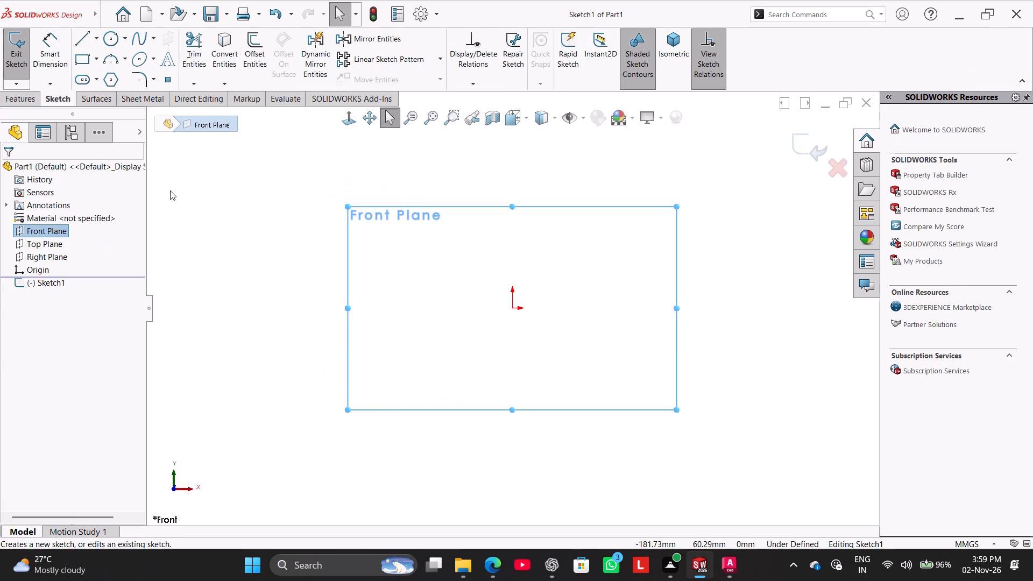
Draw connected lines: a near-horizontal base about 48 mm long ending at the origin, a vertical about 43 mm up, and a segment slanting up-left.
{"action": "left_click", "coordinate": [83, 36]}
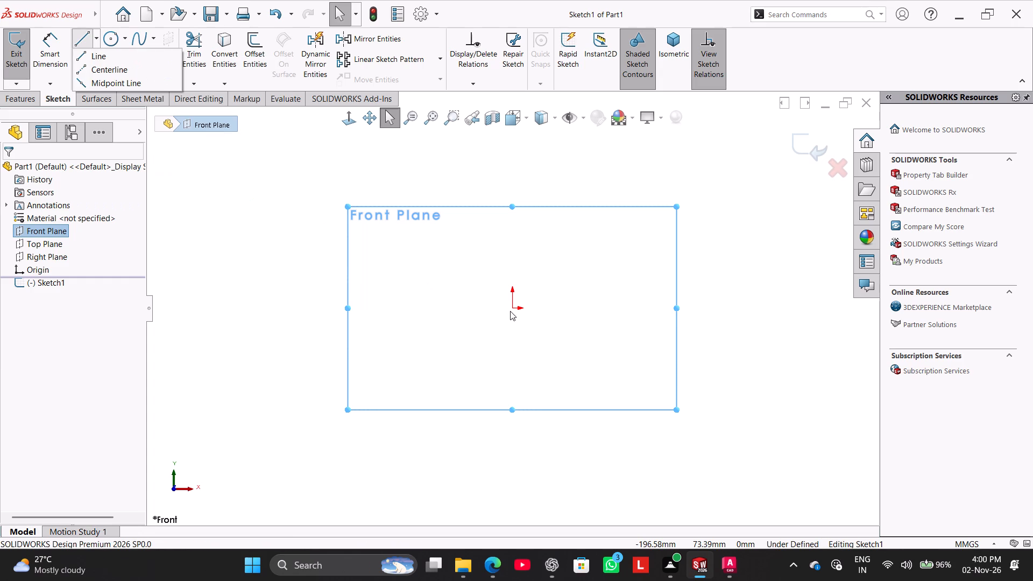
{"action": "left_click", "coordinate": [125, 59]}
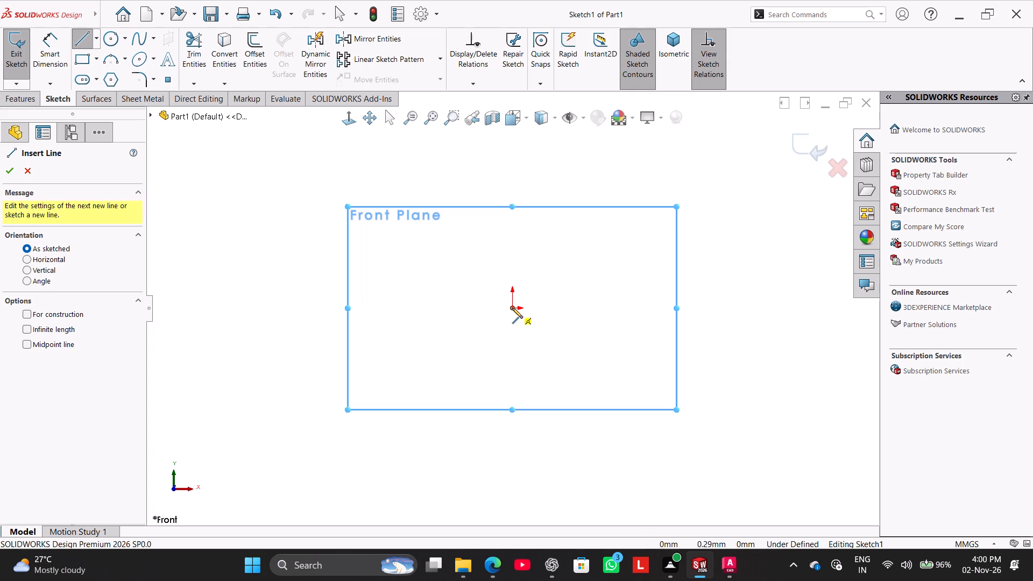
{"action": "left_click", "coordinate": [424, 313]}
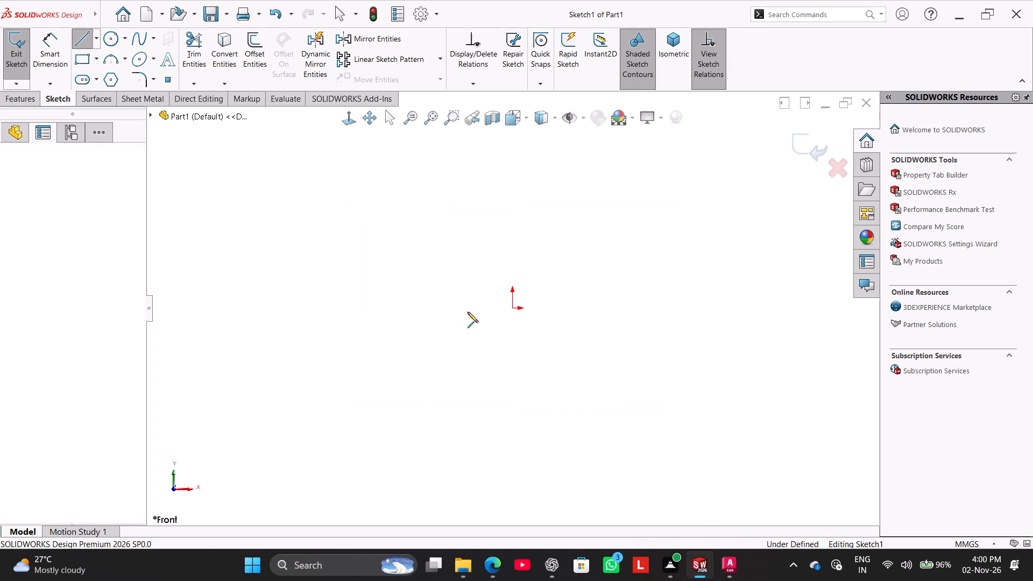
{"action": "left_click", "coordinate": [513, 310]}
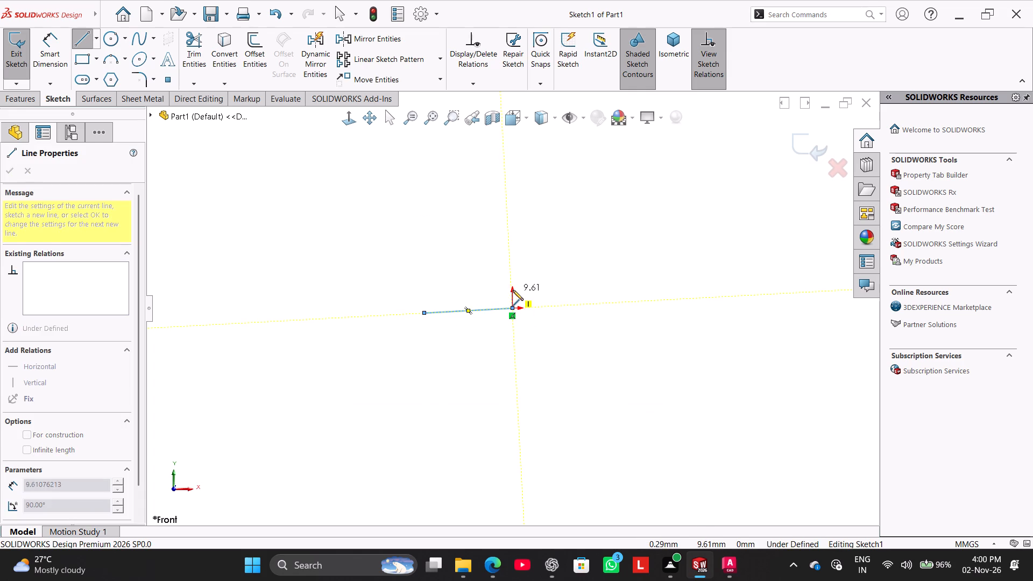
{"action": "left_click", "coordinate": [510, 229]}
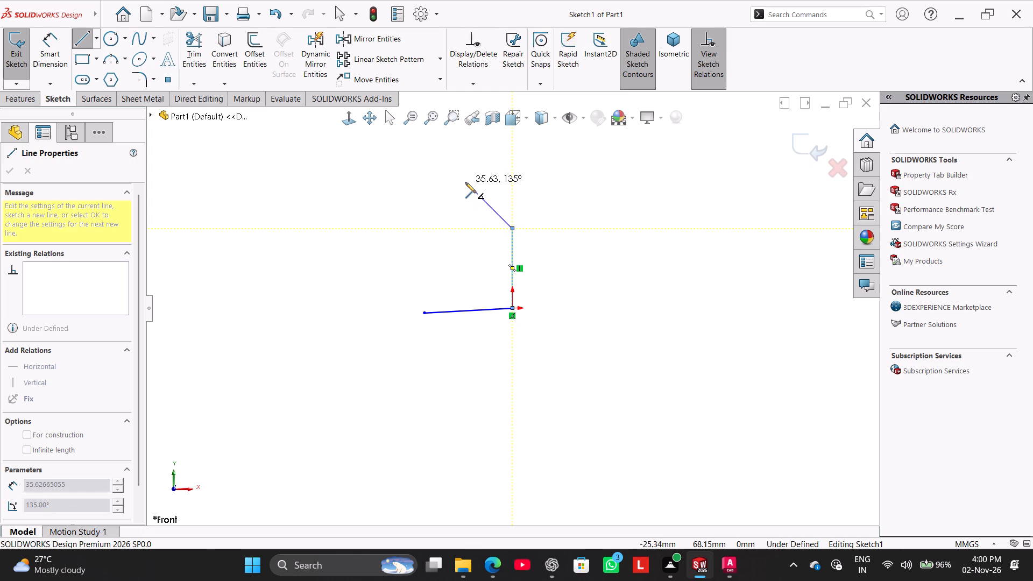
{"action": "left_click", "coordinate": [477, 201]}
Continue from the slanted segment's end with a vertical about 57 mm up, a short horizontal top edge leftward, and an equal vertical back down.
{"action": "middle_click_drag", "start_coordinate": [496, 194], "coordinate": [509, 253]}
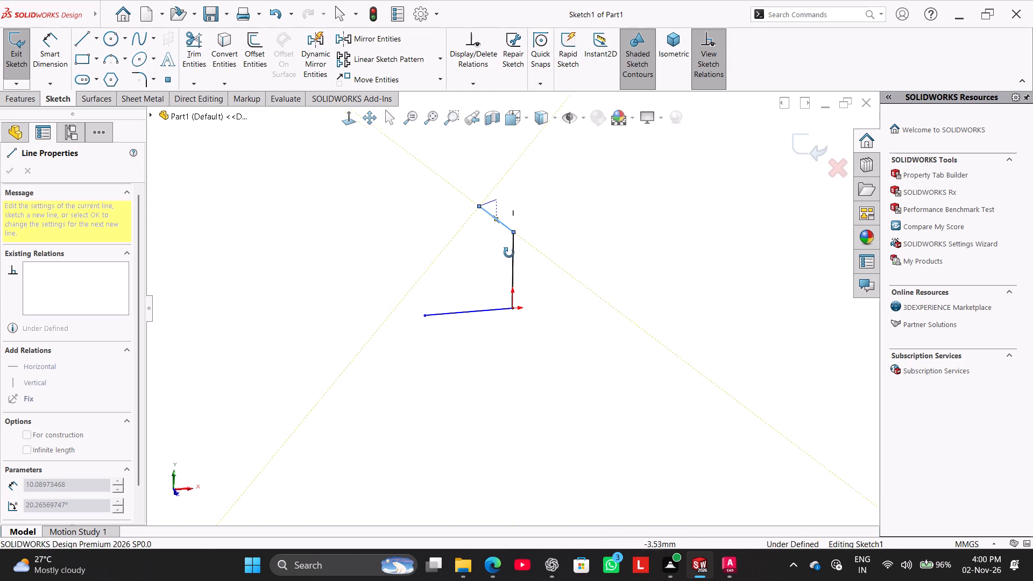
{"action": "middle_click_drag", "start_coordinate": [509, 253], "coordinate": [513, 267]}
{"action": "left_click", "coordinate": [349, 122]}
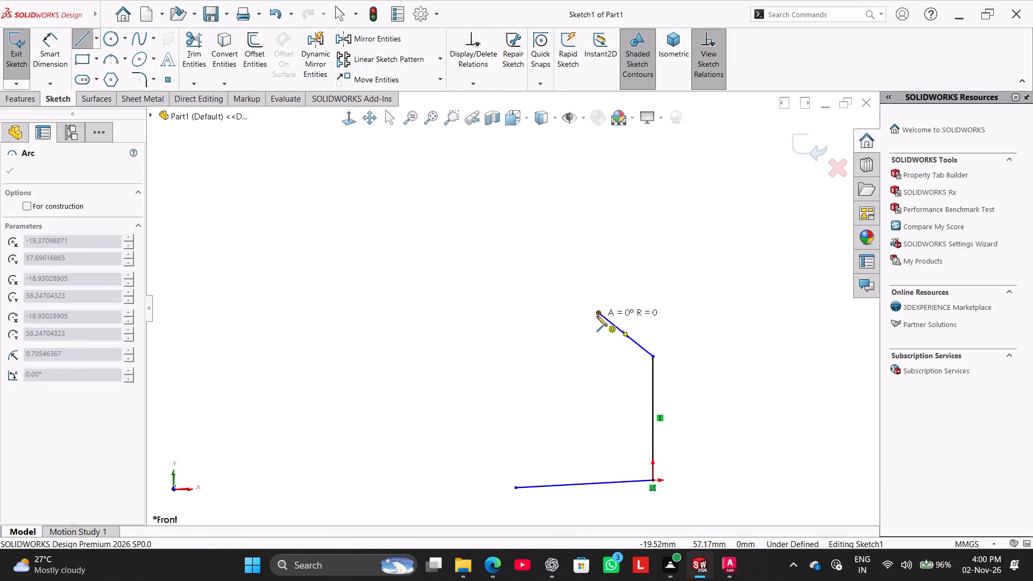
{"action": "left_click_drag", "start_coordinate": [597, 316], "coordinate": [591, 304]}
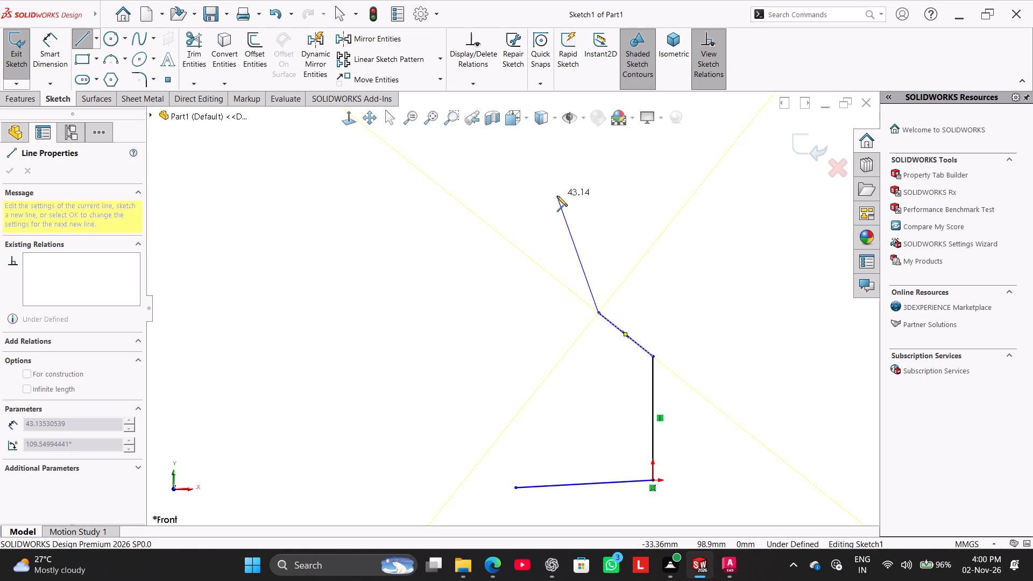
{"action": "scroll", "coordinate": [557, 196], "scroll_direction": "down", "scroll_amount": 2}
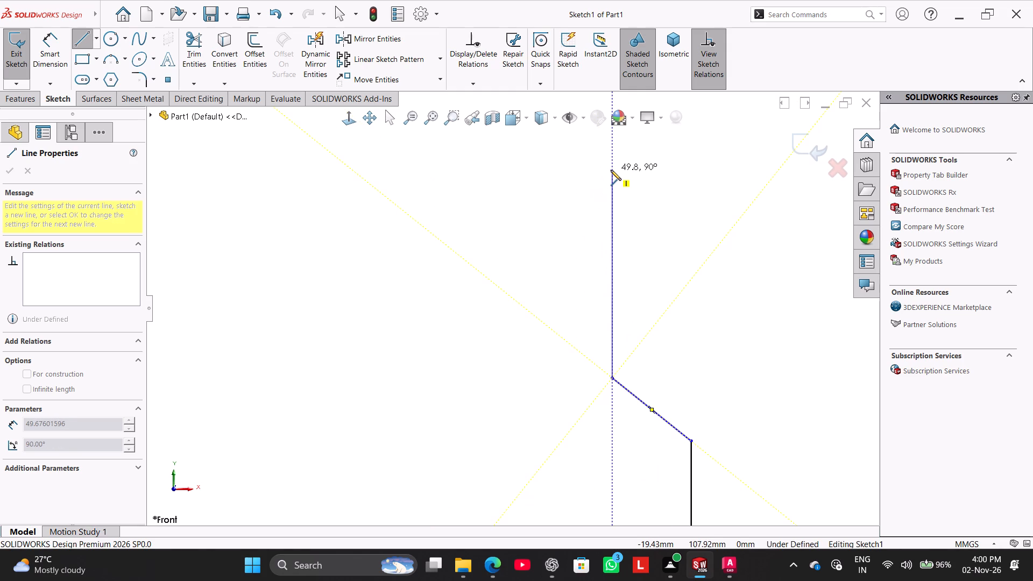
{"action": "left_click", "coordinate": [611, 140]}
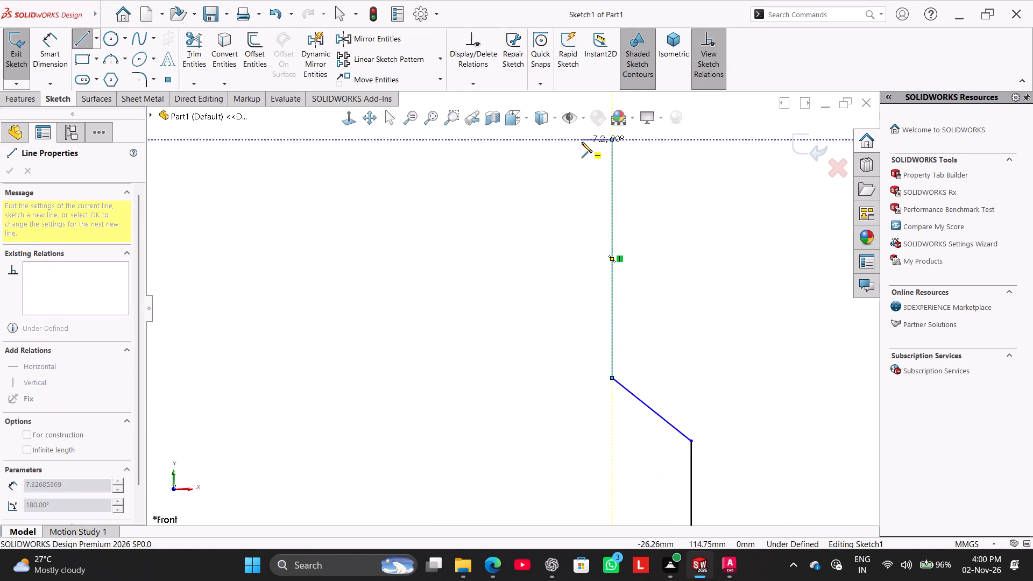
{"action": "left_click", "coordinate": [578, 142]}
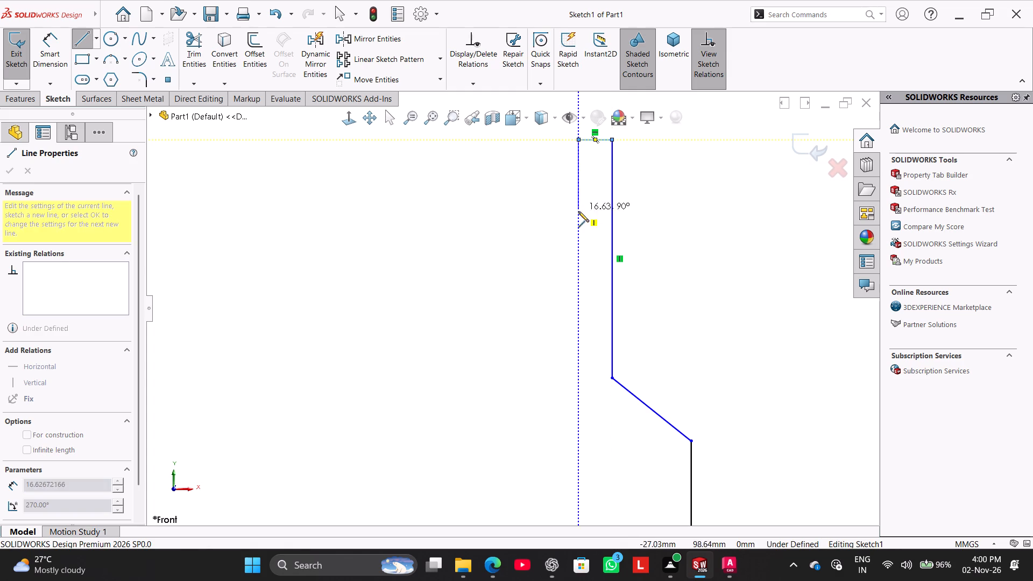
{"action": "left_click", "coordinate": [578, 378]}
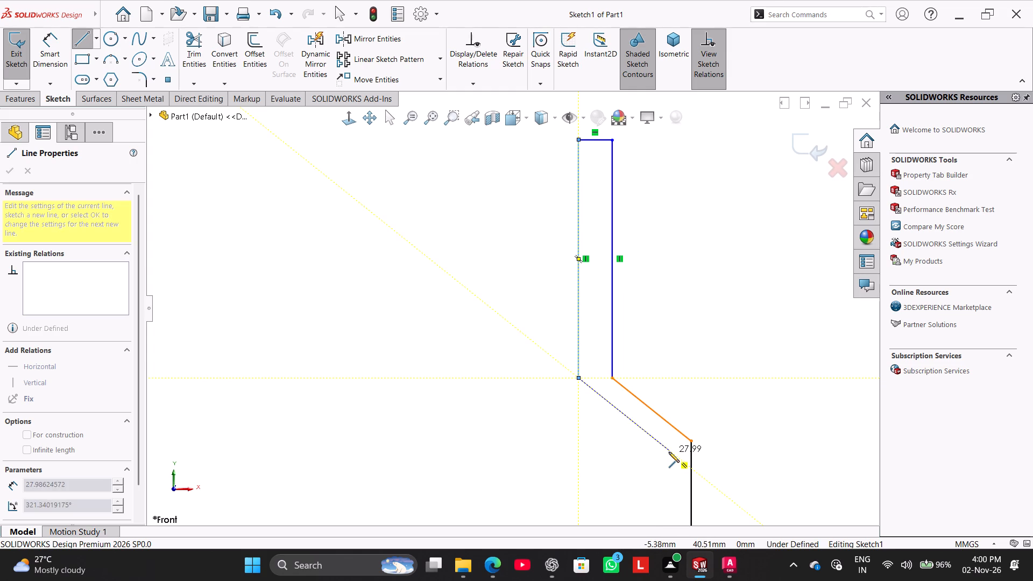
Complete the inner side with a line parallel to the slanted segment, a vertical about 34.5 mm down, and a horizontal about 43 mm leftward.
{"action": "left_click", "coordinate": [669, 452]}
{"action": "middle_click_drag", "start_coordinate": [669, 489], "coordinate": [669, 419]}
{"action": "left_click", "coordinate": [349, 117]}
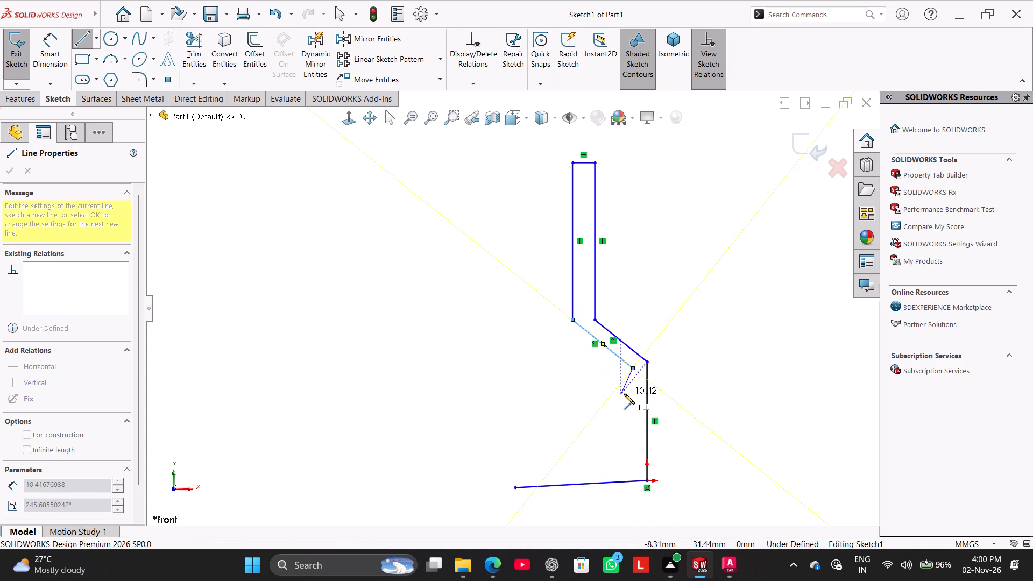
{"action": "scroll", "coordinate": [631, 386], "scroll_direction": "down", "scroll_amount": 2}
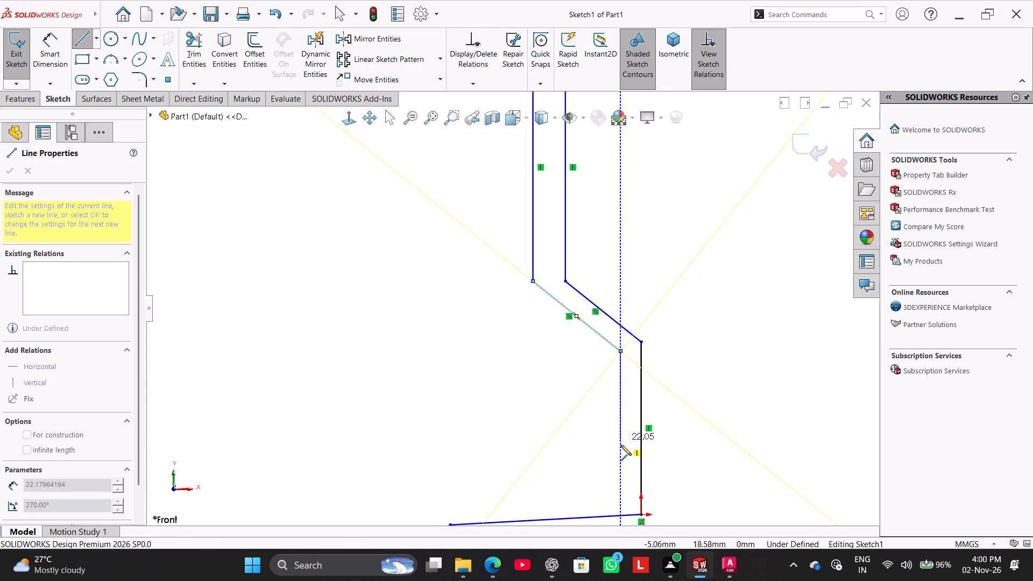
{"action": "left_click", "coordinate": [618, 491]}
{"action": "left_click", "coordinate": [450, 494]}
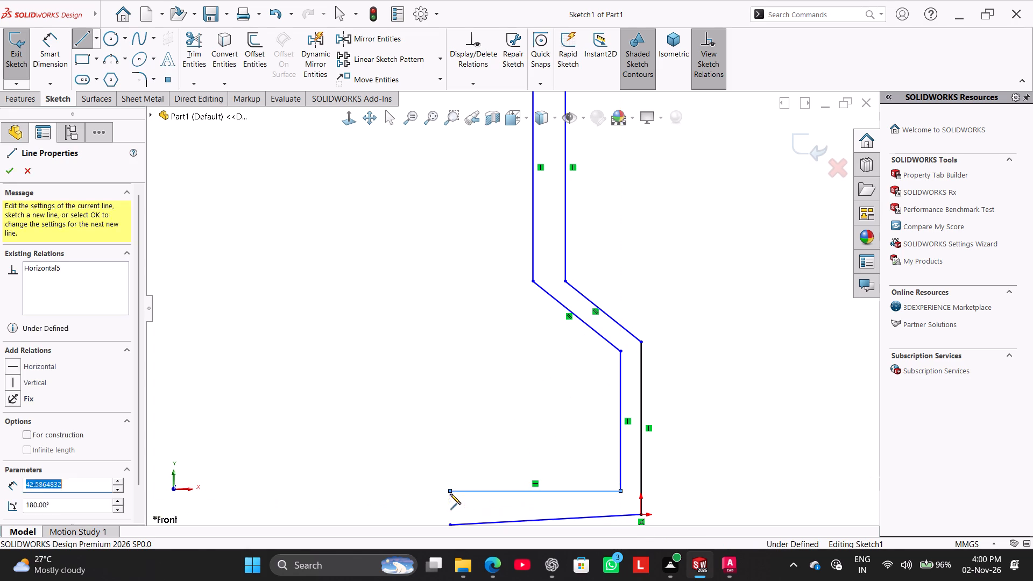
{"action": "right_click", "coordinate": [448, 421]}
{"action": "left_click", "coordinate": [470, 426]}
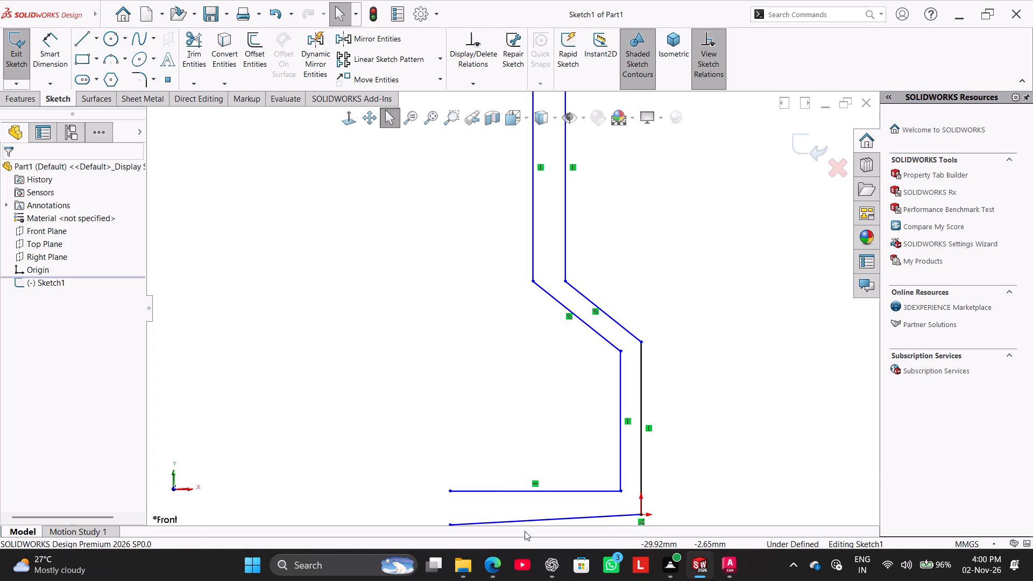
Add a horizontal relation to the sloping base line.
{"action": "left_click", "coordinate": [526, 519]}
{"action": "left_click", "coordinate": [564, 470]}
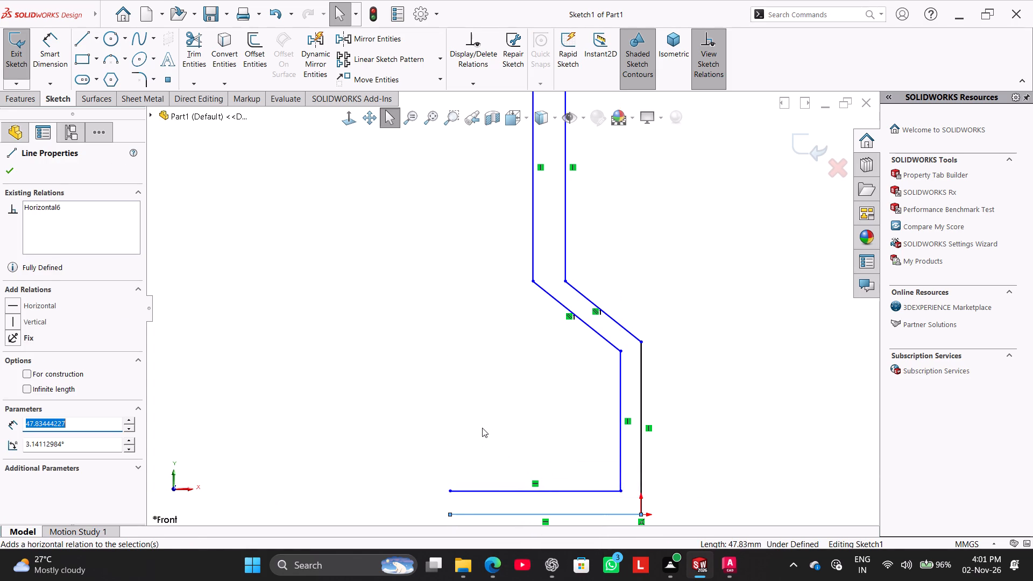
Close the profile with a short line joining the left ends of the two base lines.
{"action": "left_click", "coordinate": [80, 35]}
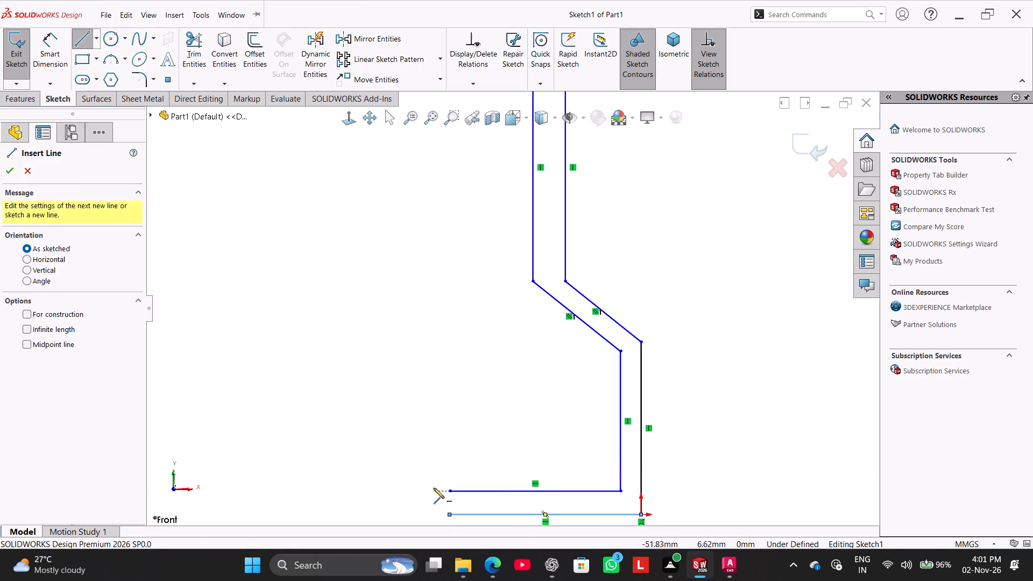
{"action": "left_click", "coordinate": [450, 514]}
{"action": "left_click", "coordinate": [450, 493]}
{"action": "right_click", "coordinate": [387, 434]}
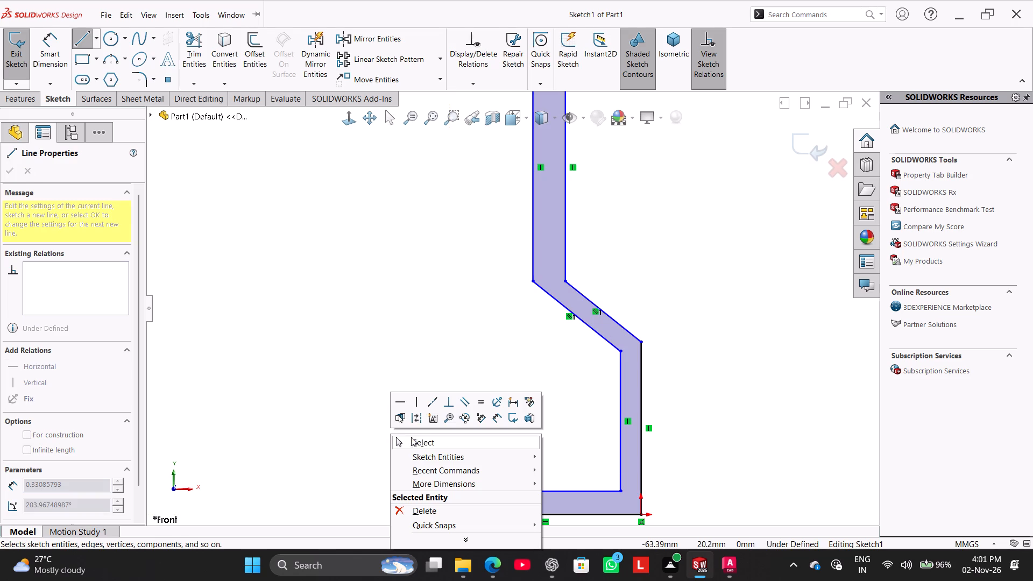
{"action": "left_click", "coordinate": [423, 441]}
Examine the closed stepped profile along its full height.
{"action": "scroll", "coordinate": [714, 372], "scroll_direction": "down", "scroll_amount": 2}
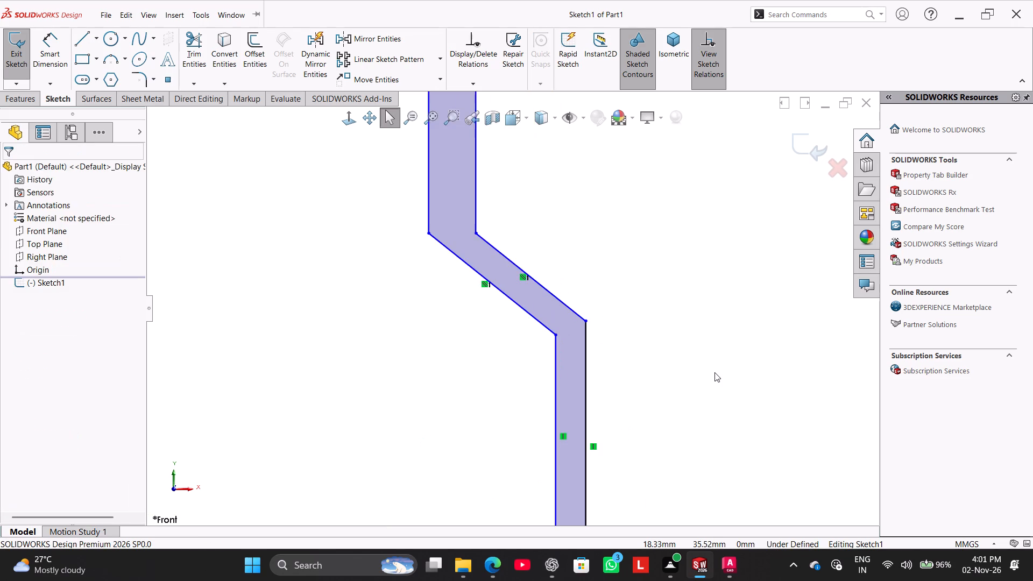
{"action": "scroll", "coordinate": [685, 378], "scroll_direction": "up", "scroll_amount": 3}
{"action": "scroll", "coordinate": [620, 328], "scroll_direction": "up", "scroll_amount": 2}
{"action": "middle_click_drag", "start_coordinate": [611, 254], "coordinate": [659, 307]}
{"action": "left_click", "coordinate": [342, 118]}
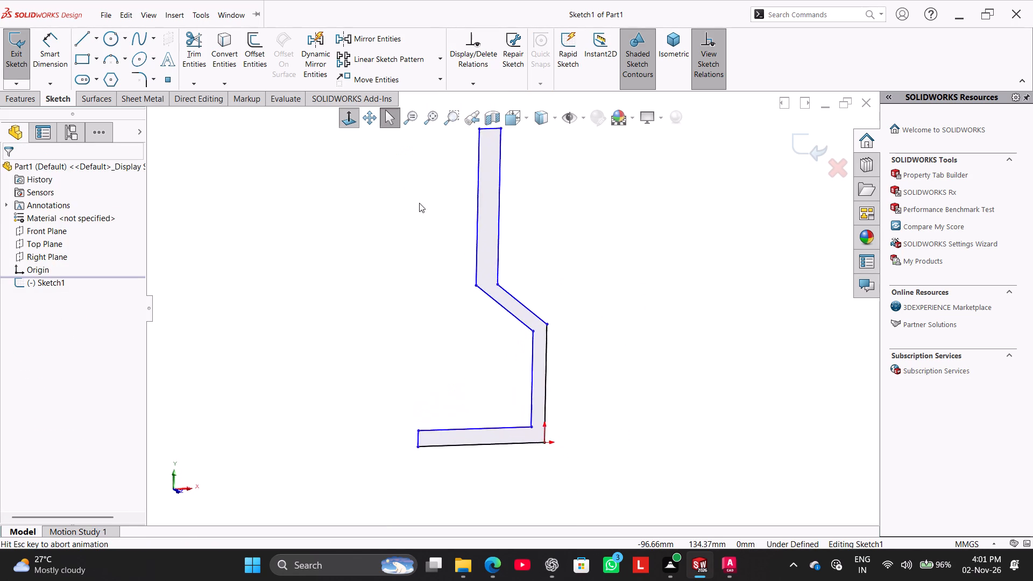
{"action": "scroll", "coordinate": [416, 202], "scroll_direction": "down", "scroll_amount": 2}
{"action": "scroll", "coordinate": [509, 232], "scroll_direction": "down", "scroll_amount": 2}
{"action": "scroll", "coordinate": [660, 272], "scroll_direction": "up", "scroll_amount": 4}
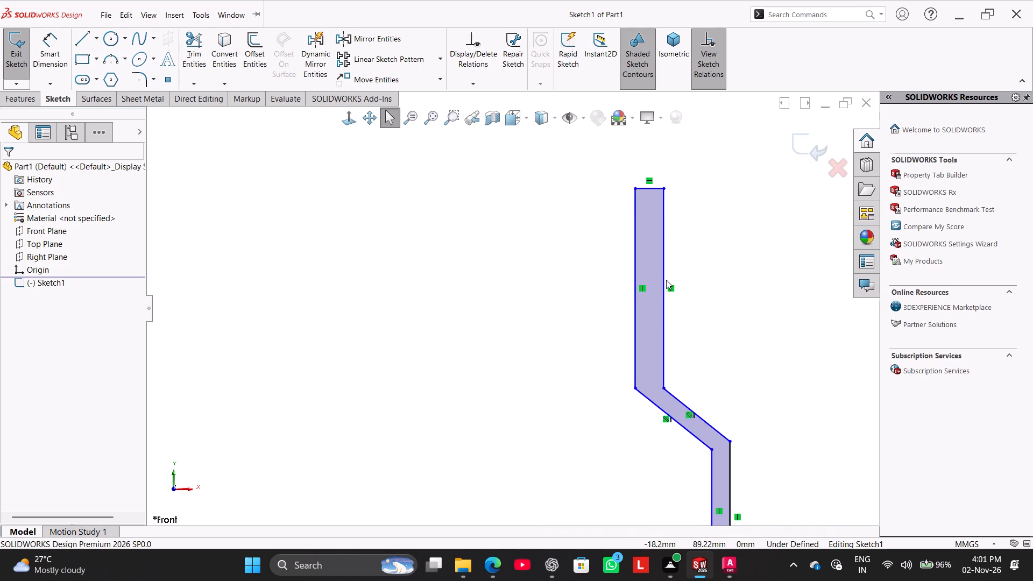
{"action": "scroll", "coordinate": [690, 287], "scroll_direction": "up", "scroll_amount": 3}
{"action": "scroll", "coordinate": [633, 398], "scroll_direction": "up", "scroll_amount": 2}
{"action": "scroll", "coordinate": [563, 410], "scroll_direction": "down", "scroll_amount": 2}
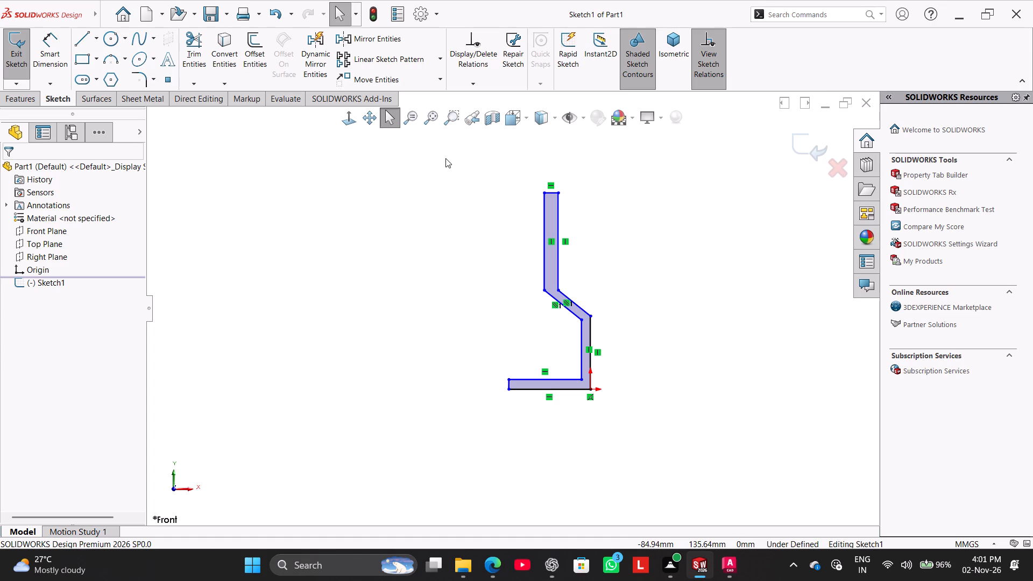
Dimension the thickness between the two lower vertical lines as 10 mm.
{"action": "left_click", "coordinate": [54, 49]}
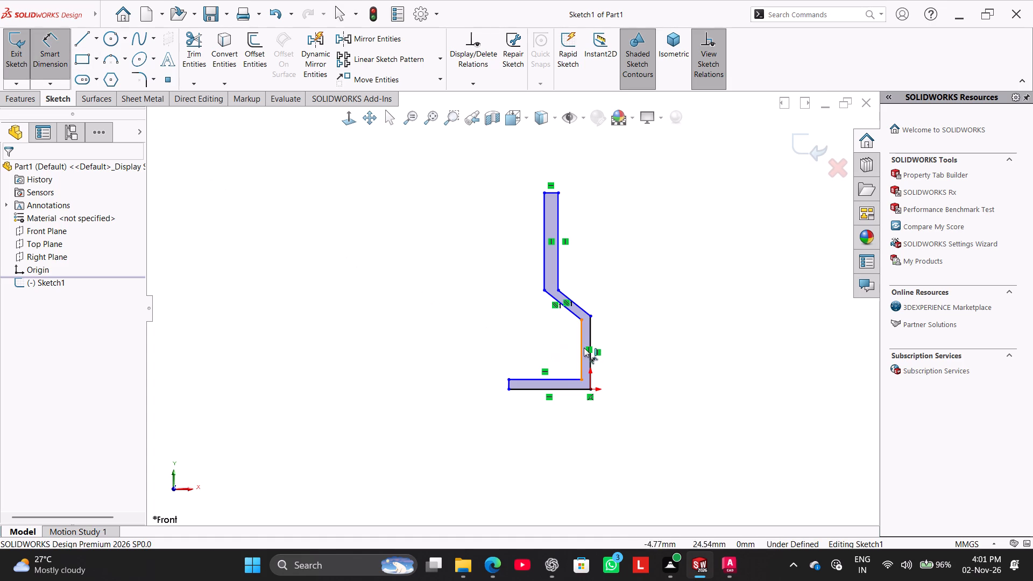
{"action": "left_click", "coordinate": [592, 357]}
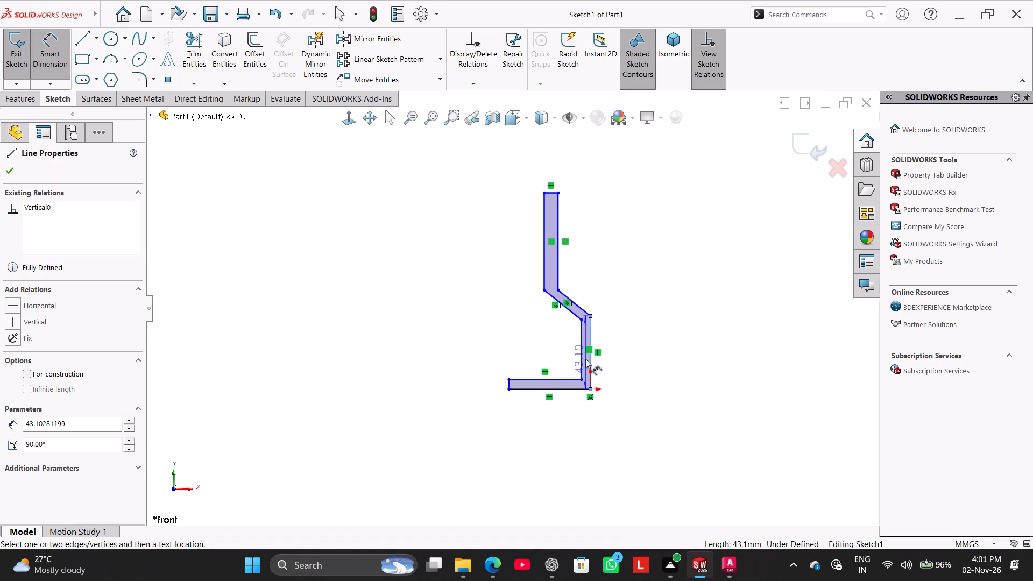
{"action": "left_click", "coordinate": [582, 359]}
{"action": "left_click", "coordinate": [582, 426]}
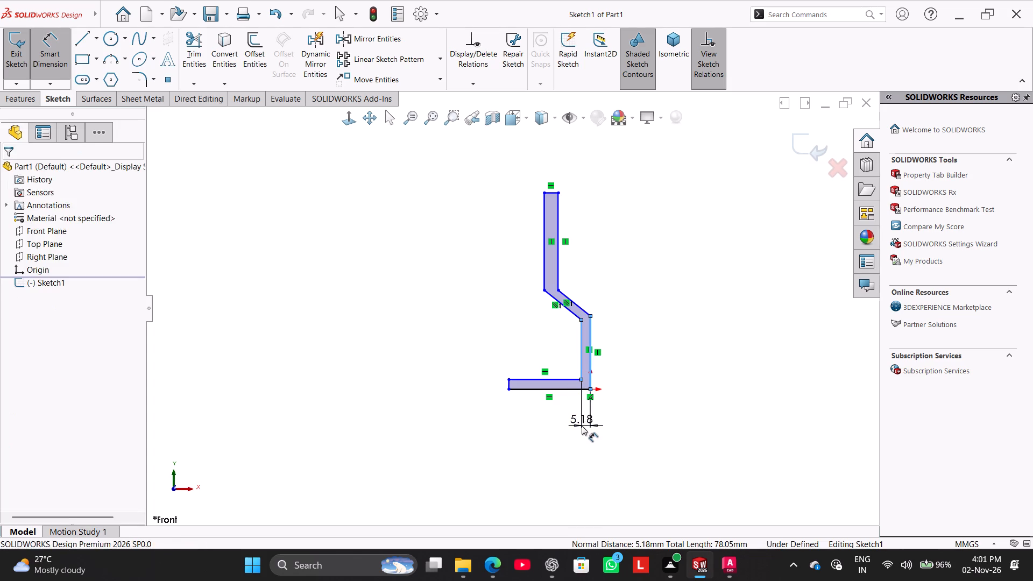
{"action": "type", "text": "10"}
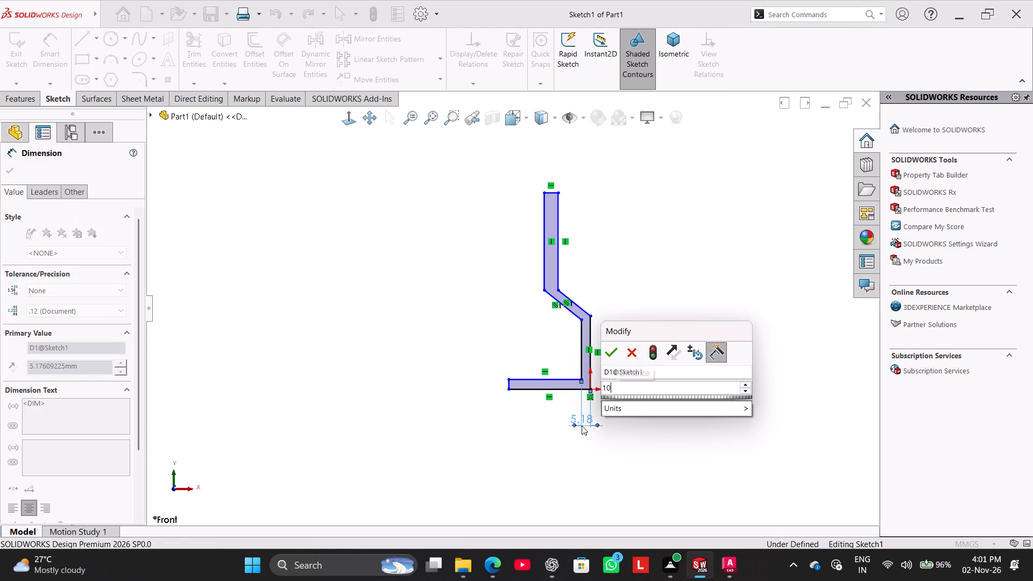
{"action": "key", "text": "Return"}
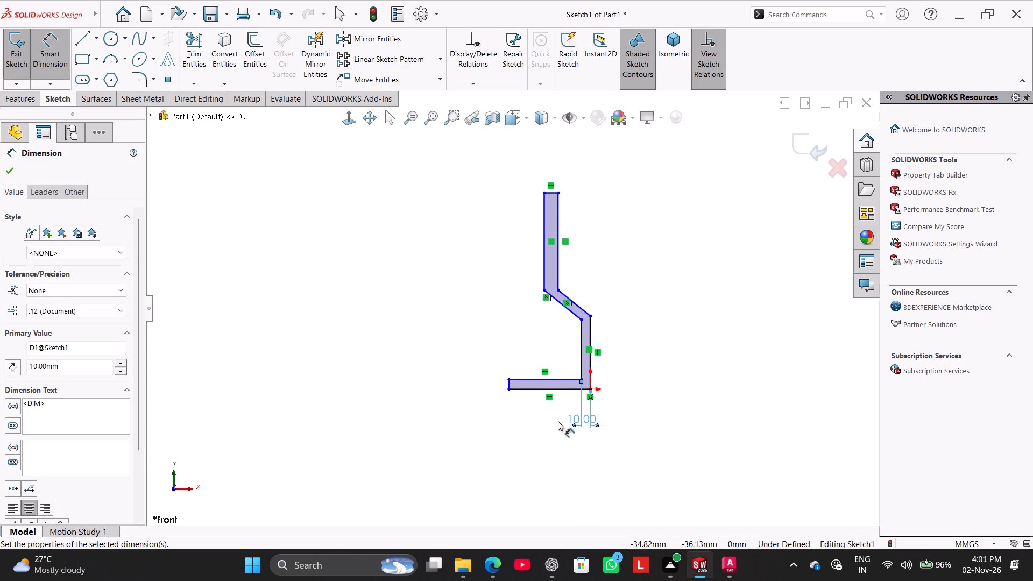
Dimension the base leg's thickness between its two horizontal lines as 12 mm.
{"action": "left_click", "coordinate": [527, 386]}
{"action": "left_click", "coordinate": [527, 380]}
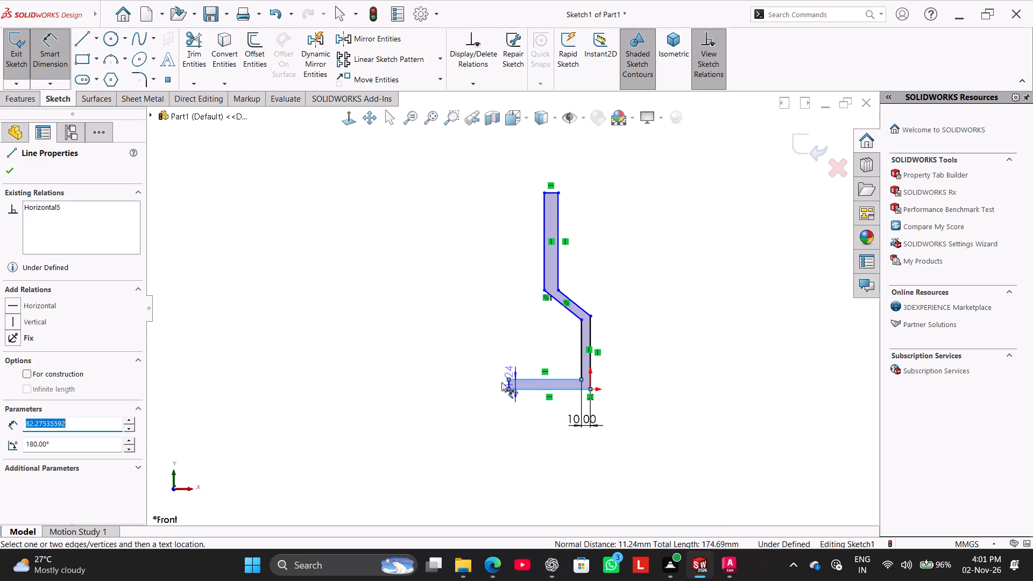
{"action": "left_click", "coordinate": [480, 384]}
{"action": "type", "text": "12"}
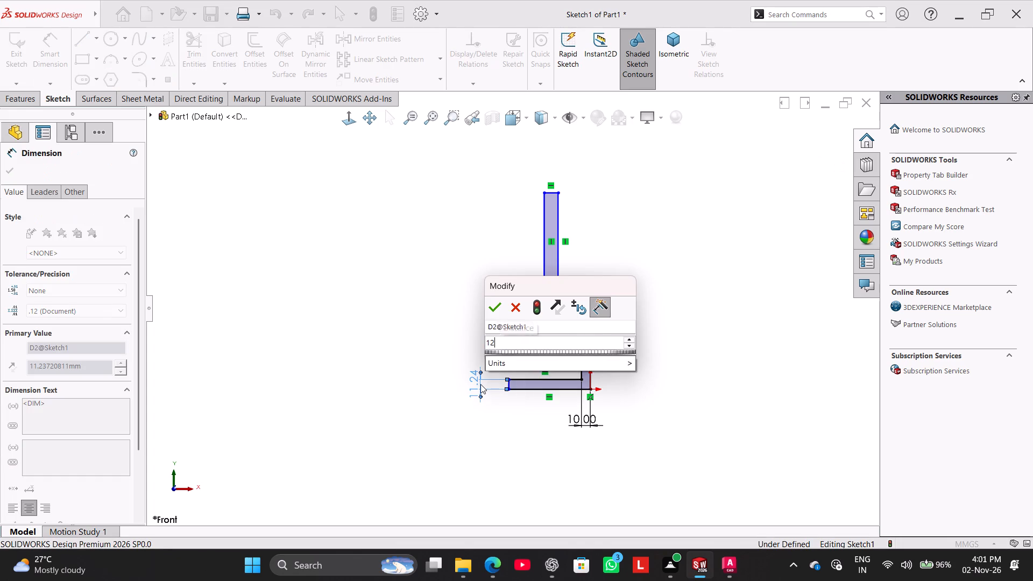
{"action": "key", "text": "Return"}
Dimension the bottom horizontal line of the base leg to a length of 30 mm.
{"action": "scroll", "coordinate": [578, 328], "scroll_direction": "up", "scroll_amount": 1}
{"action": "scroll", "coordinate": [583, 327], "scroll_direction": "down", "scroll_amount": 1}
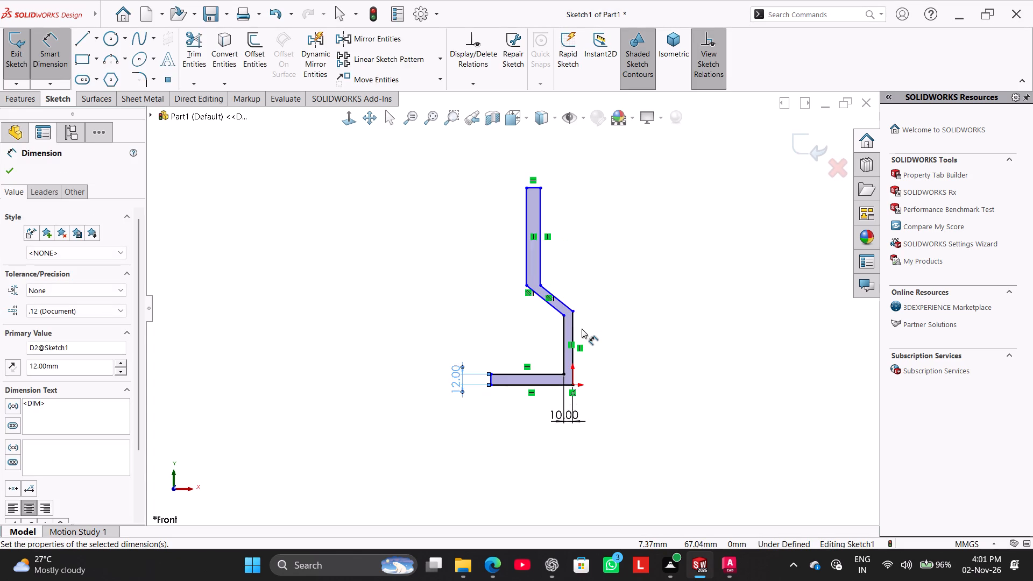
{"action": "scroll", "coordinate": [582, 329], "scroll_direction": "down", "scroll_amount": 1}
{"action": "scroll", "coordinate": [491, 363], "scroll_direction": "down", "scroll_amount": 2}
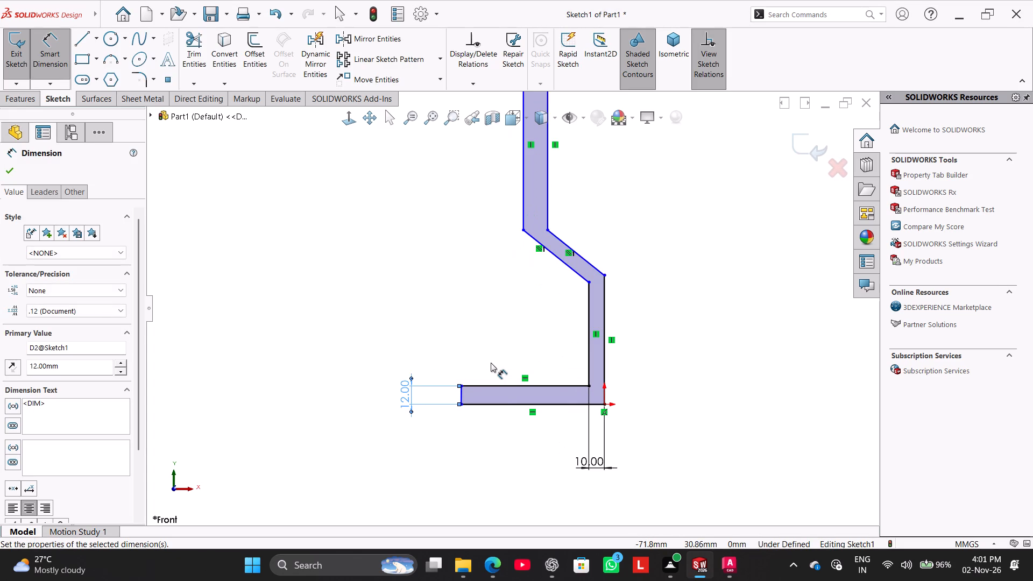
{"action": "left_click", "coordinate": [519, 407]}
{"action": "left_click", "coordinate": [528, 482]}
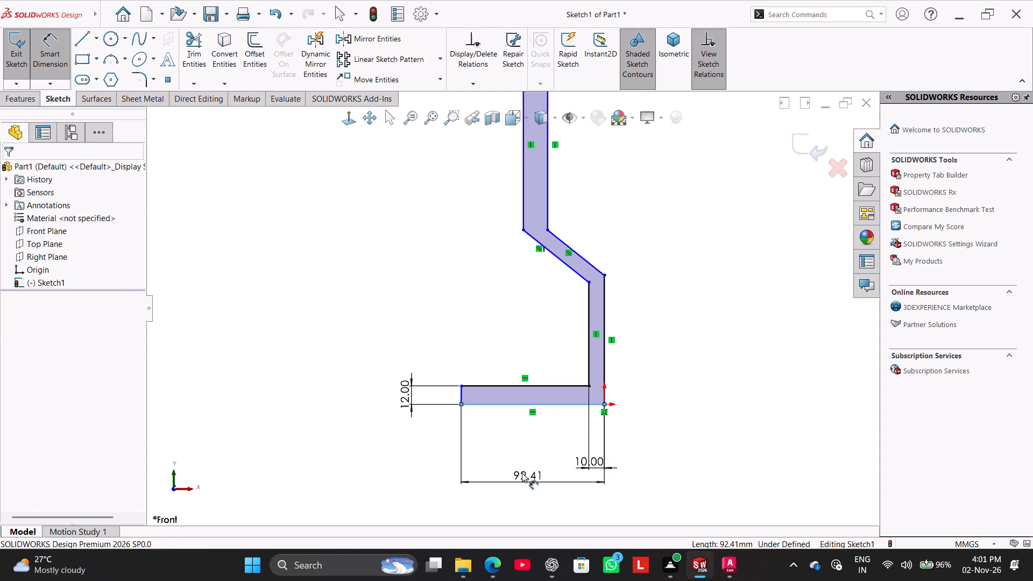
{"action": "type", "text": "30"}
{"action": "key", "text": "Return"}
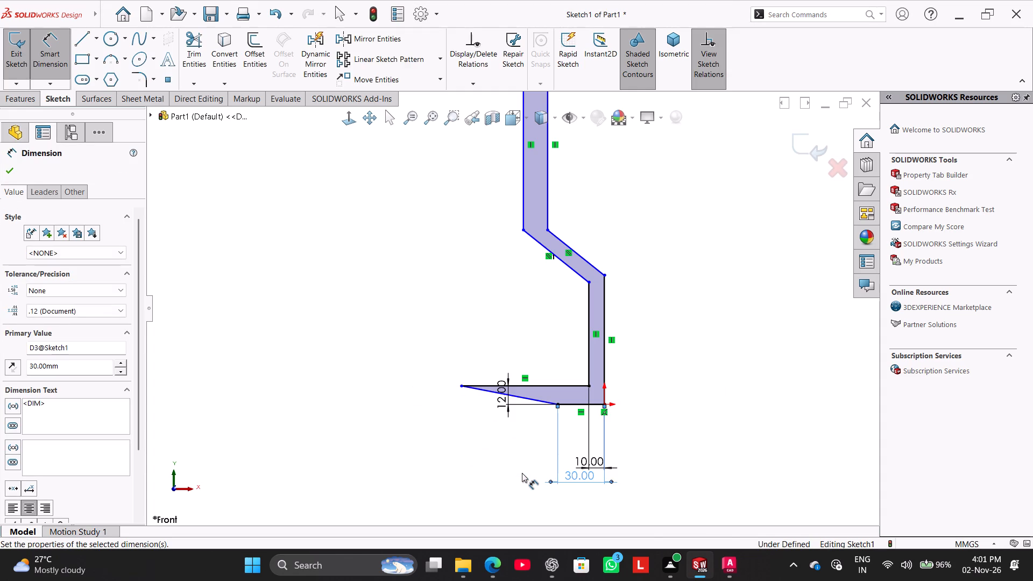
{"action": "right_click", "coordinate": [412, 326]}
{"action": "left_click", "coordinate": [463, 362]}
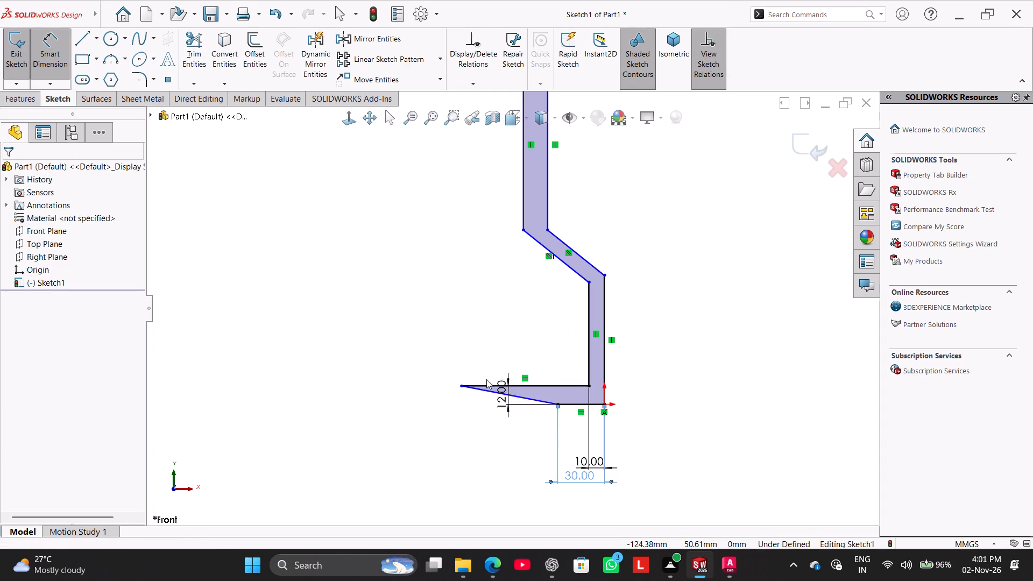
Make the slanted end line of the base leg vertical.
{"action": "left_click", "coordinate": [519, 397]}
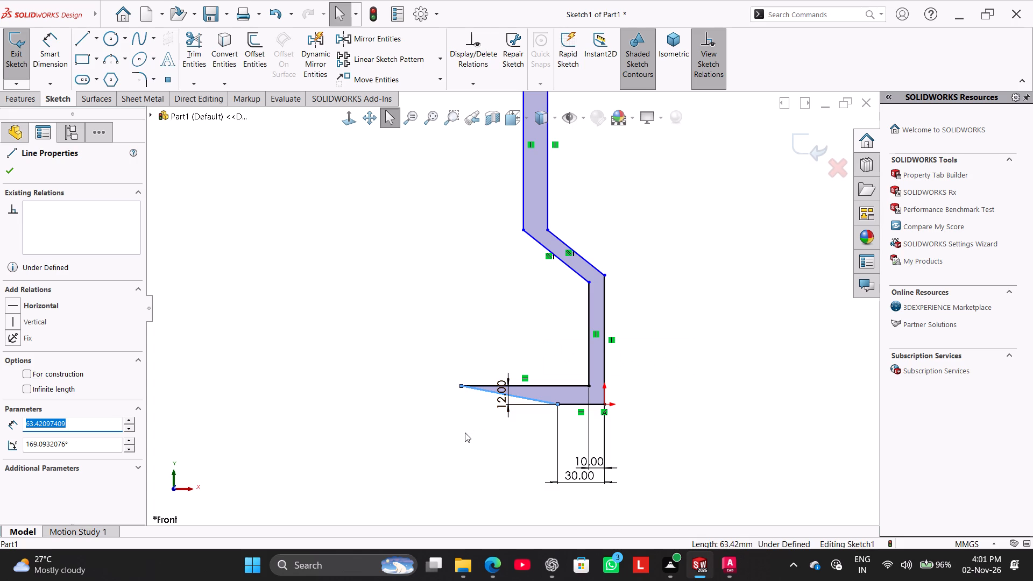
{"action": "left_click", "coordinate": [29, 324]}
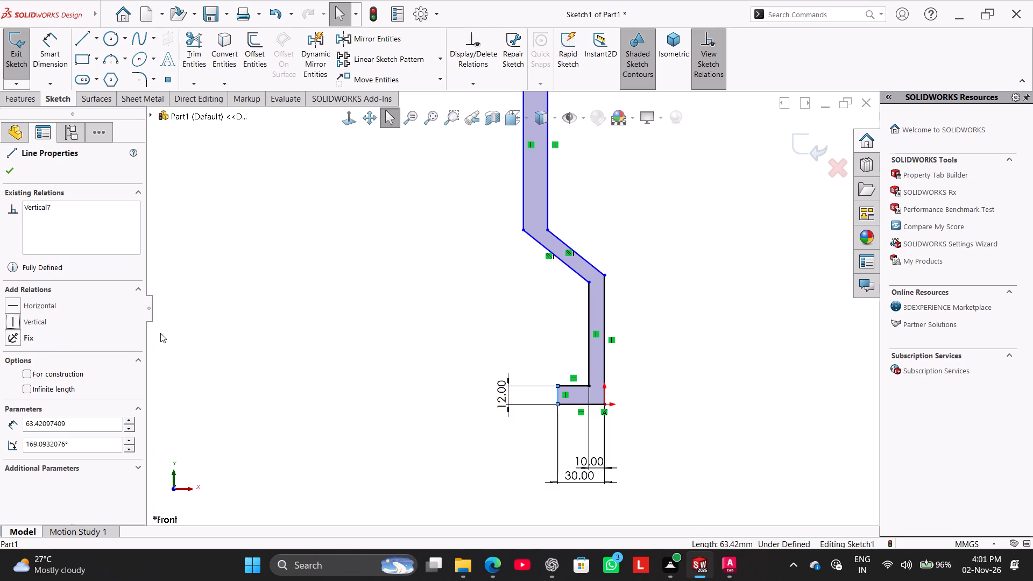
{"action": "left_click", "coordinate": [369, 312]}
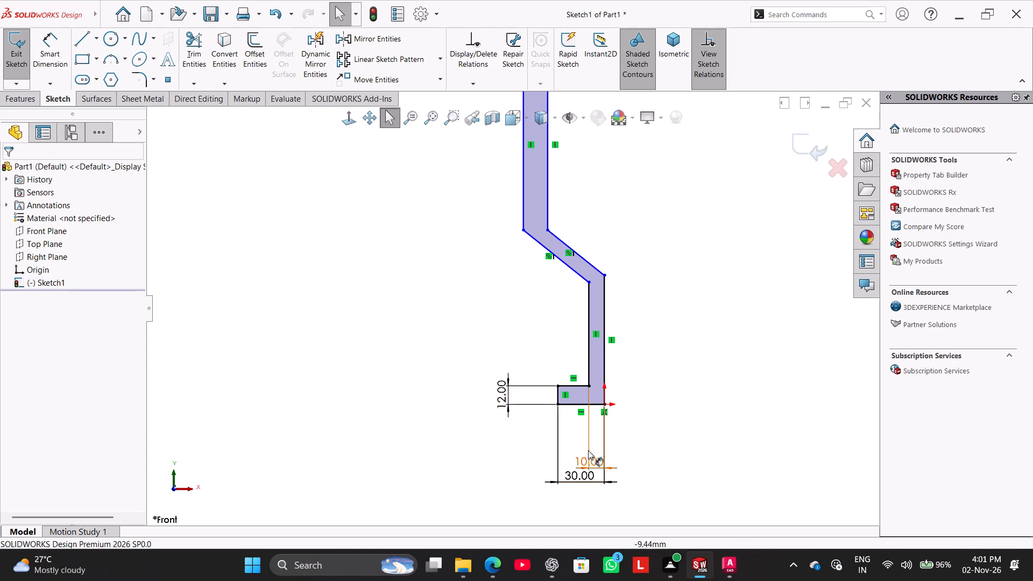
Move the 10 mm and 30 mm dimensions closer beneath the base leg.
{"action": "left_click_drag", "start_coordinate": [594, 464], "coordinate": [593, 428]}
{"action": "left_click_drag", "start_coordinate": [590, 483], "coordinate": [590, 477]}
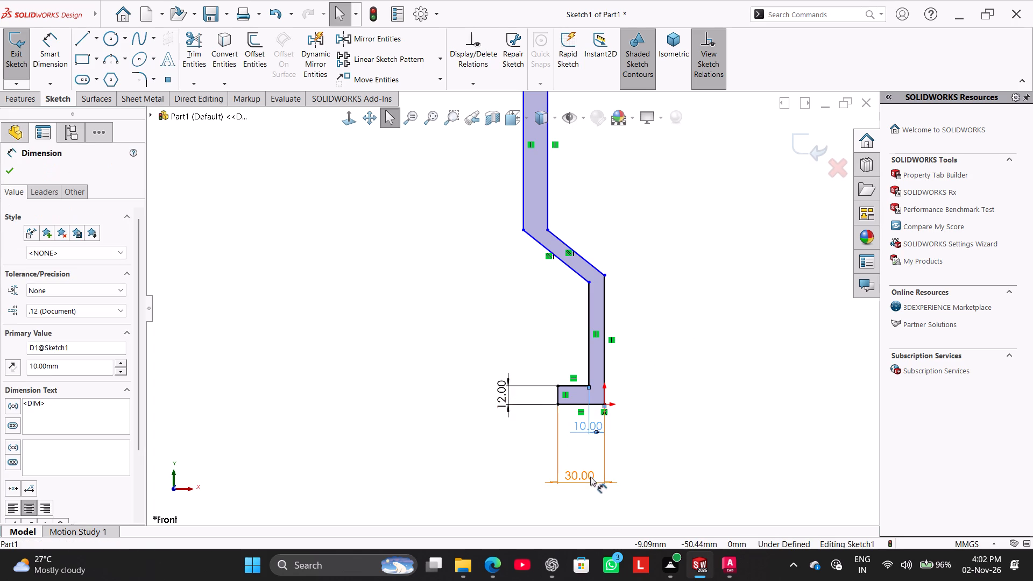
{"action": "left_click_drag", "start_coordinate": [590, 477], "coordinate": [589, 452]}
Dimension the thickness between the two parallel sloped lines as 10 mm.
{"action": "scroll", "coordinate": [702, 345], "scroll_direction": "up", "scroll_amount": 1}
{"action": "scroll", "coordinate": [652, 300], "scroll_direction": "up", "scroll_amount": 1}
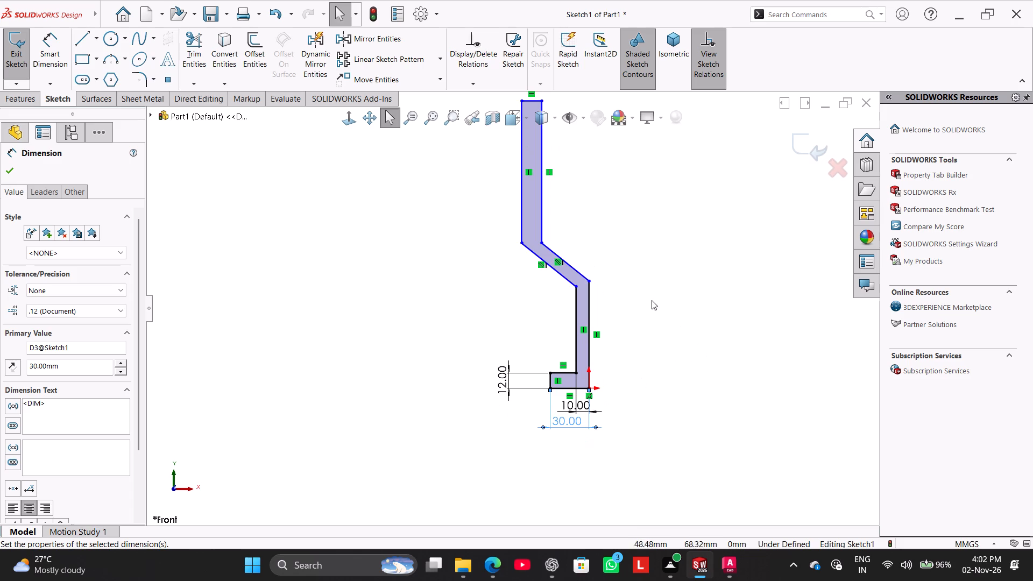
{"action": "scroll", "coordinate": [642, 294], "scroll_direction": "down", "scroll_amount": 2}
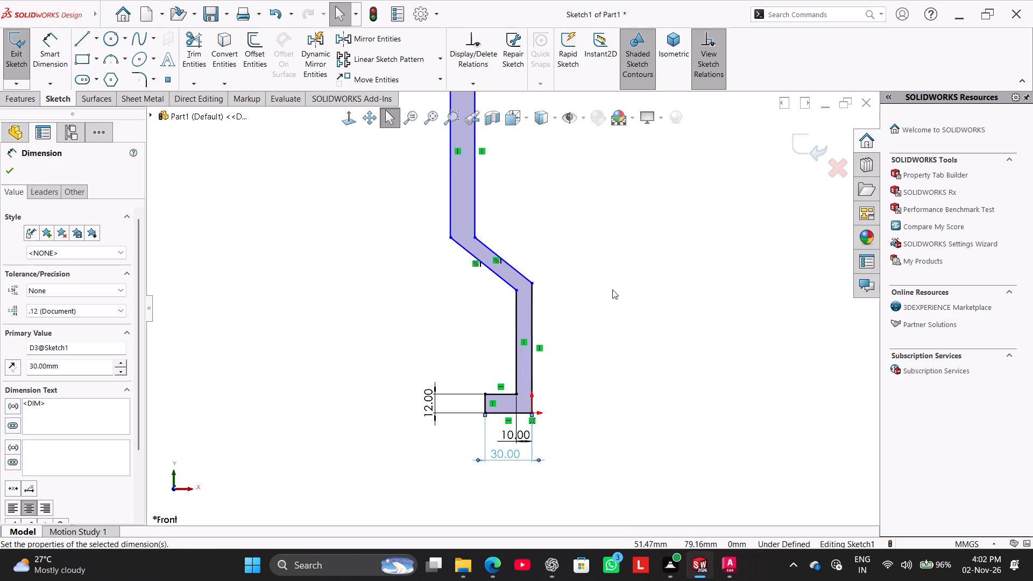
{"action": "left_click", "coordinate": [59, 42]}
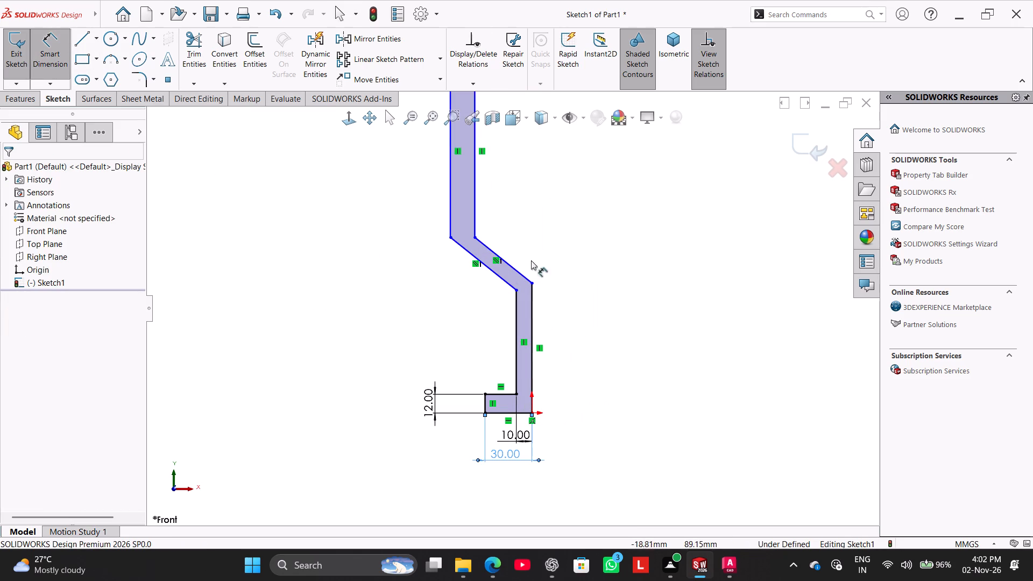
{"action": "middle_click_drag", "start_coordinate": [553, 225], "coordinate": [559, 286]}
{"action": "left_click", "coordinate": [355, 119]}
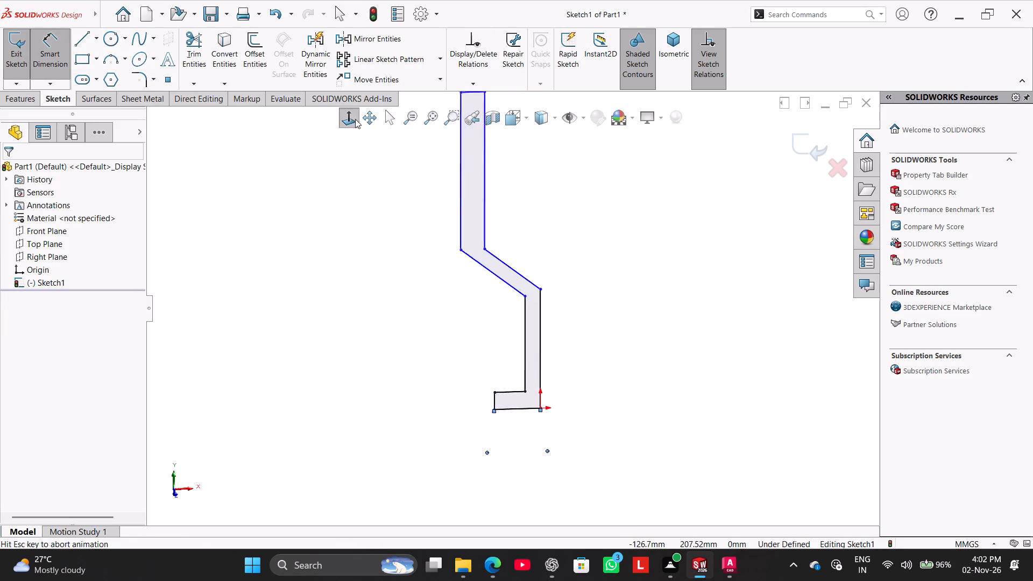
{"action": "scroll", "coordinate": [593, 210], "scroll_direction": "up", "scroll_amount": 1}
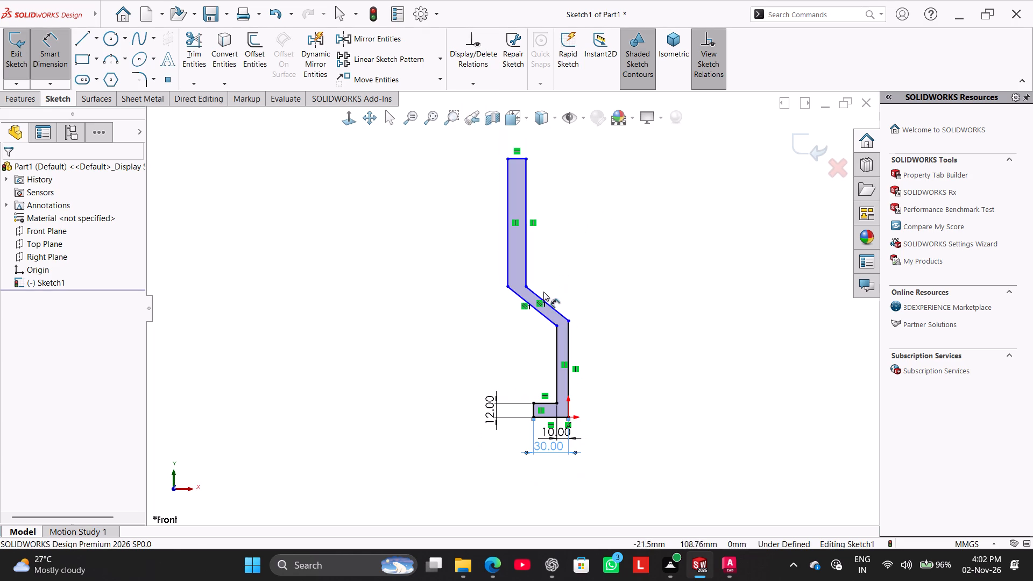
{"action": "left_click", "coordinate": [542, 314]}
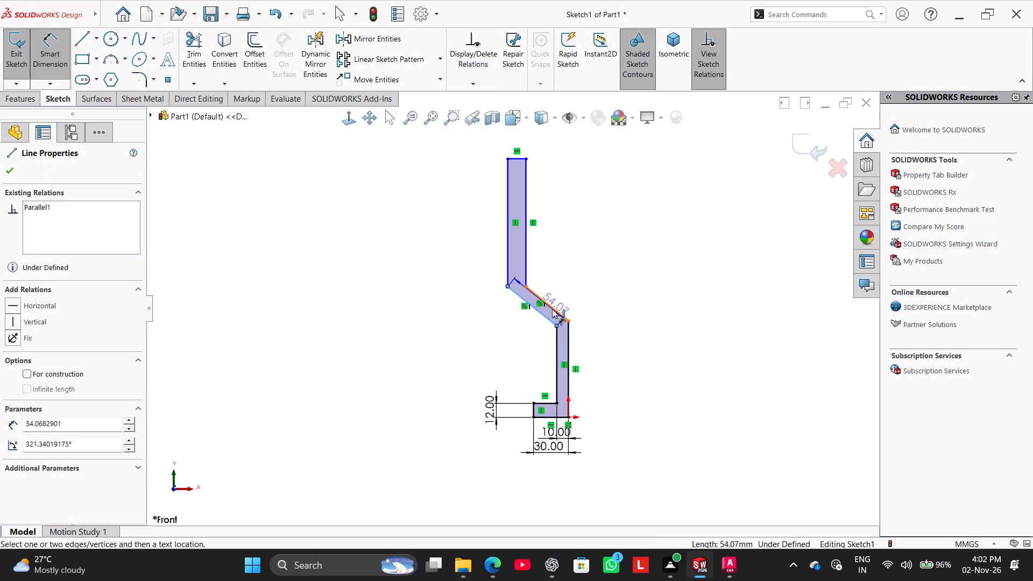
{"action": "left_click", "coordinate": [552, 309]}
{"action": "left_click", "coordinate": [572, 274]}
{"action": "type", "text": "10"}
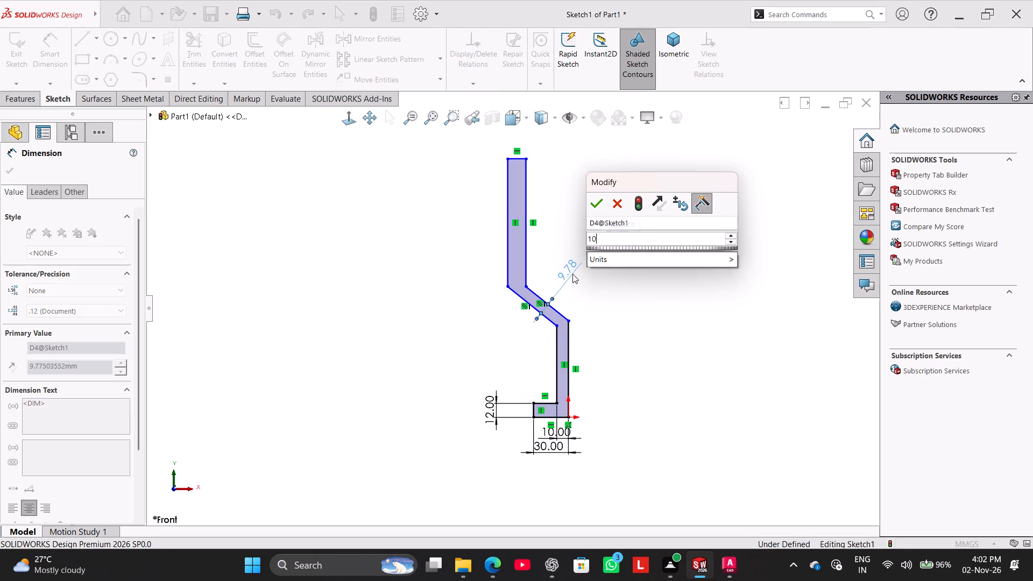
{"action": "key", "text": "Return"}
Dimension the thickness between the two upper vertical lines as 10 mm.
{"action": "left_click", "coordinate": [508, 240]}
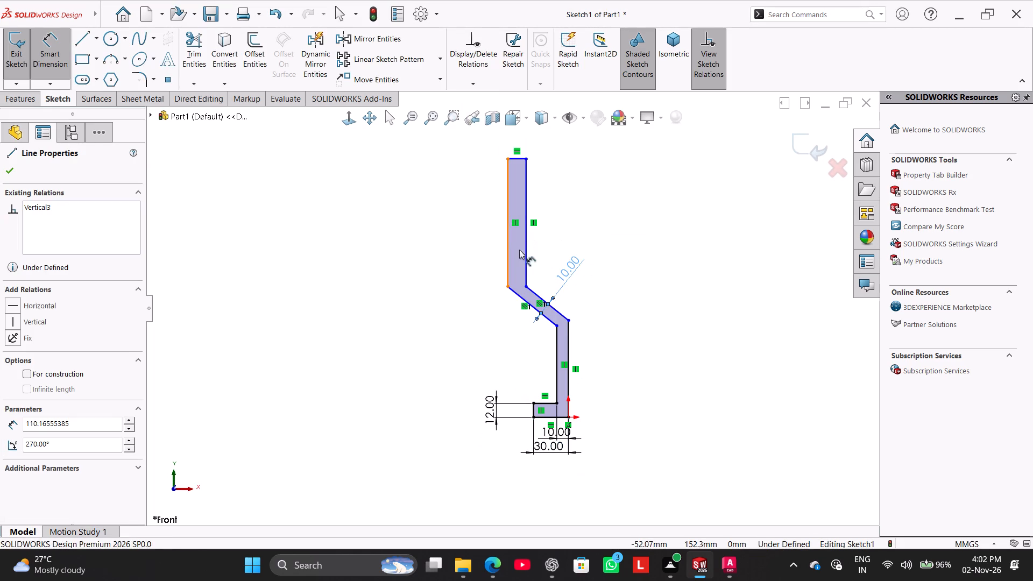
{"action": "left_click", "coordinate": [526, 255]}
{"action": "left_click", "coordinate": [457, 248]}
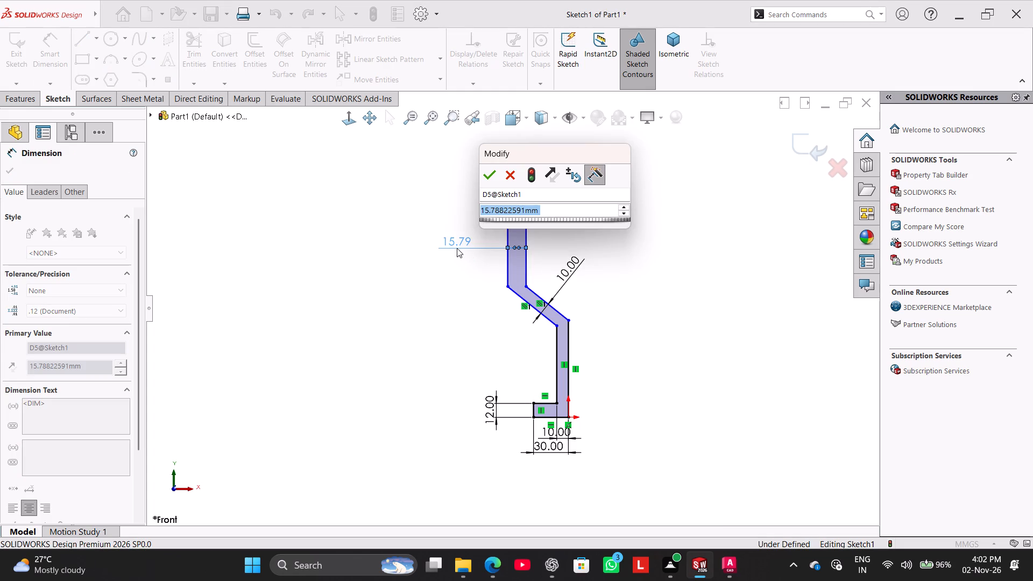
{"action": "type", "text": "10"}
{"action": "key", "text": "Return"}
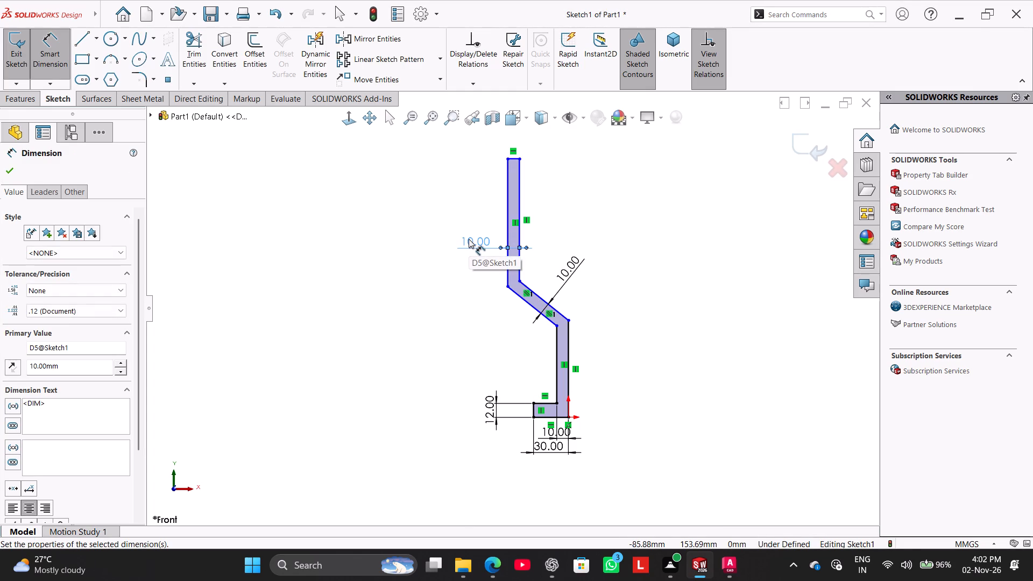
Dimension the vertical distance between the two endpoints of the lower sloped line as 7 mm.
{"action": "left_click", "coordinate": [558, 325]}
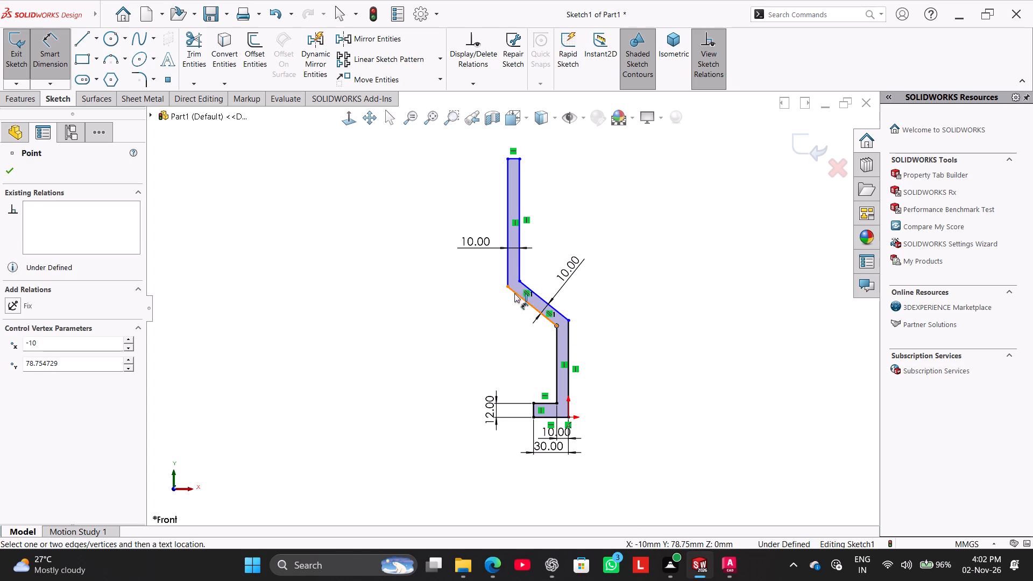
{"action": "left_click", "coordinate": [505, 289]}
{"action": "left_click", "coordinate": [476, 306]}
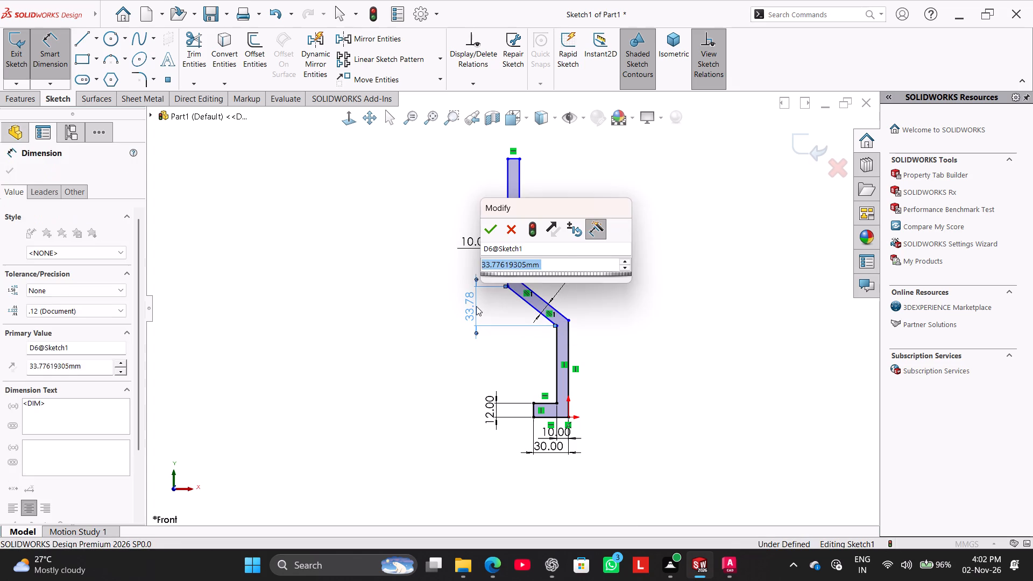
{"action": "key", "text": "7"}
{"action": "key", "text": "Return"}
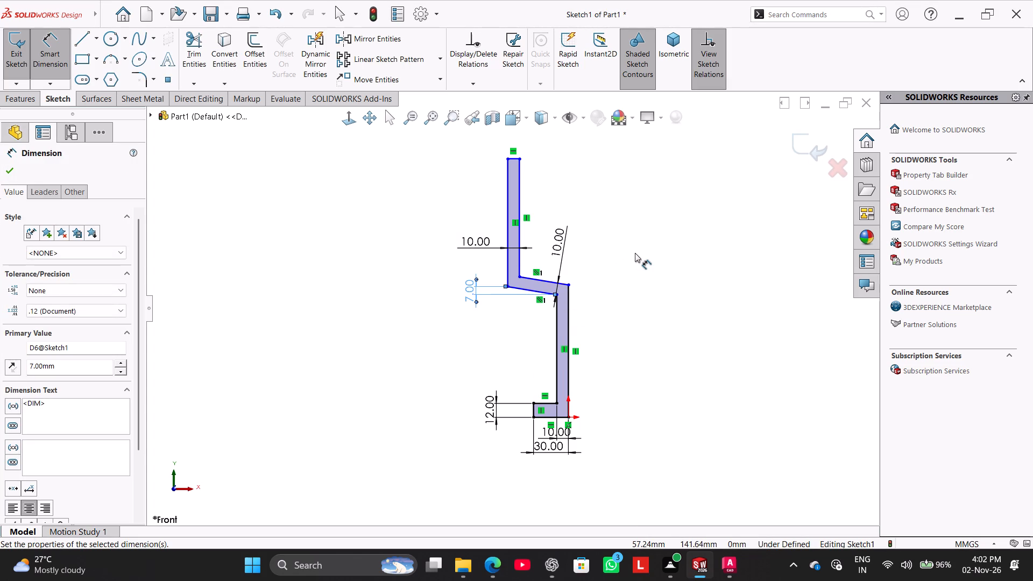
Dimension the vertical distance from the base leg's upper outer corner to the sloped line's lower end as 18 mm.
{"action": "left_click", "coordinate": [532, 403]}
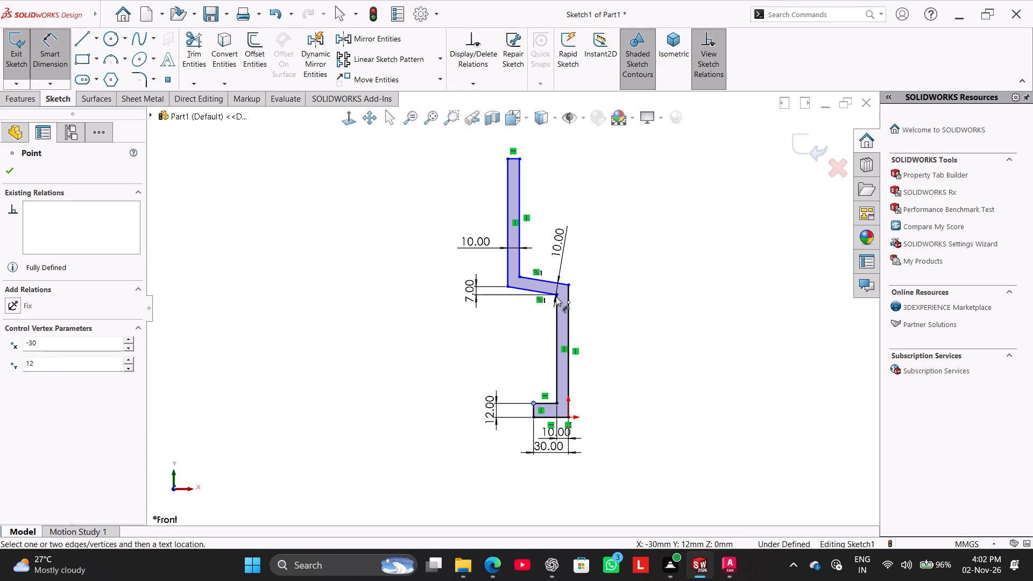
{"action": "left_click", "coordinate": [556, 296]}
{"action": "left_click", "coordinate": [475, 337]}
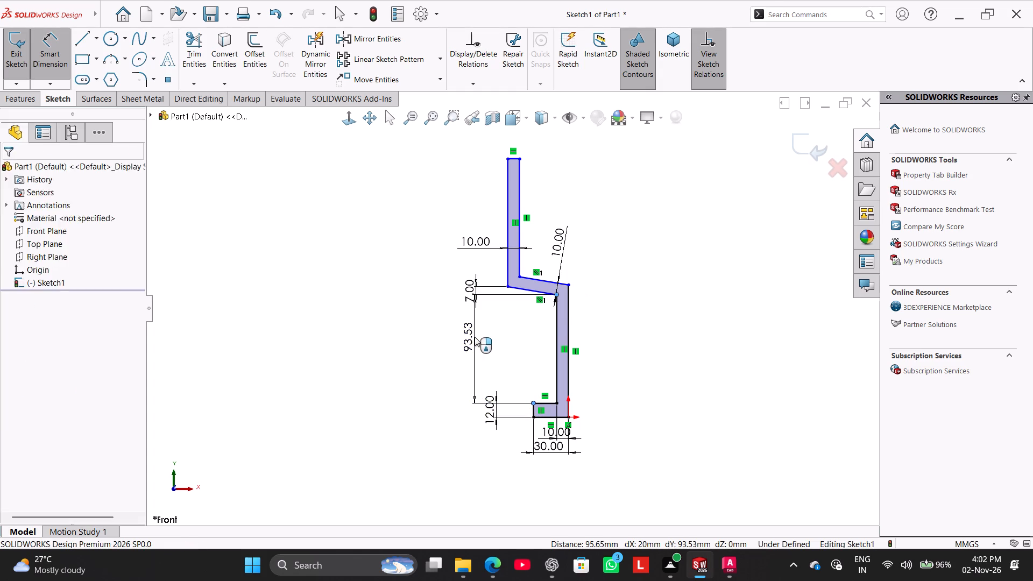
{"action": "type", "text": "18"}
{"action": "key", "text": "Return"}
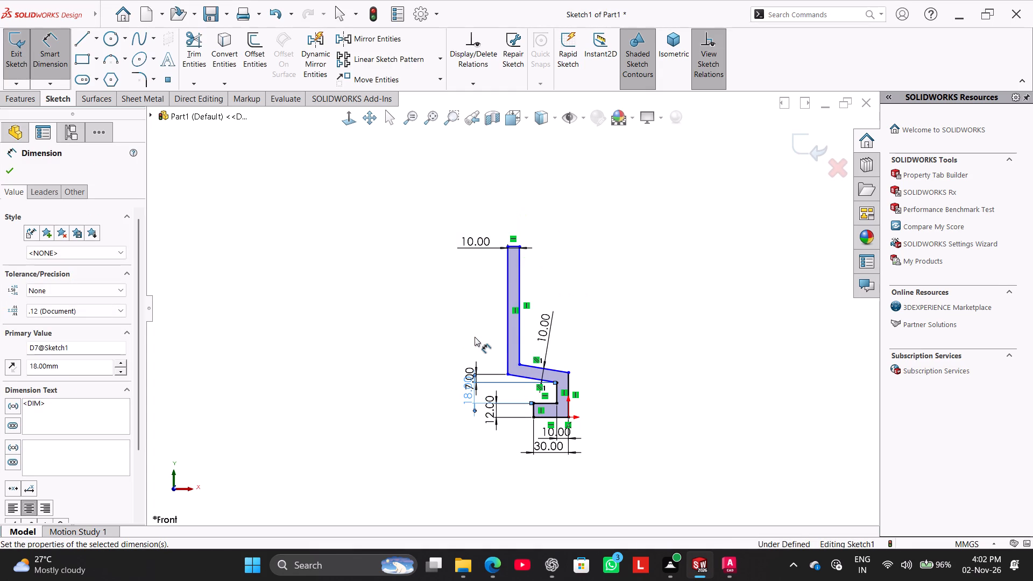
Dimension the profile's overall height between its bottom and top horizontal lines as 160 mm.
{"action": "scroll", "coordinate": [567, 302], "scroll_direction": "up", "scroll_amount": 1}
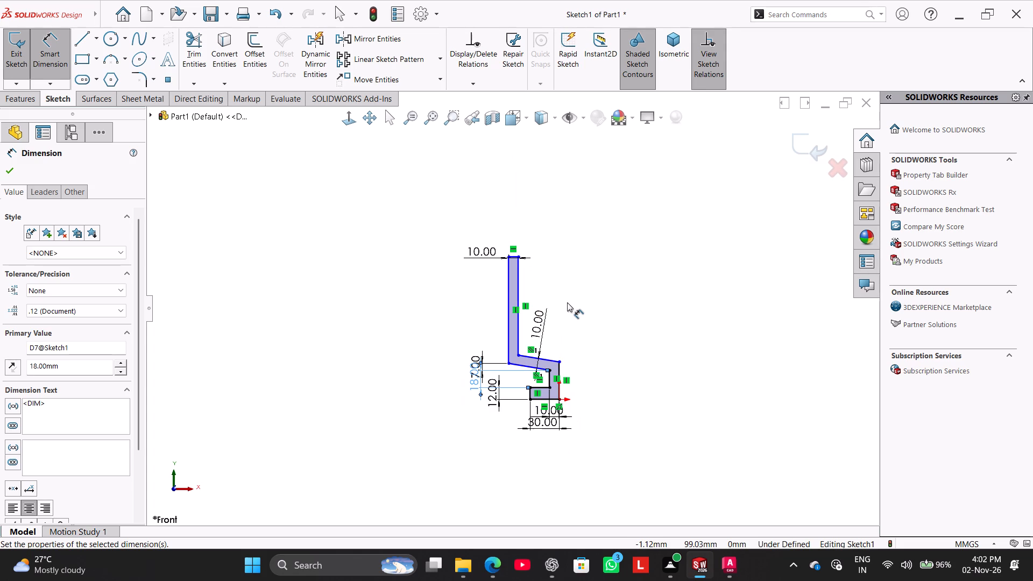
{"action": "scroll", "coordinate": [531, 350], "scroll_direction": "down", "scroll_amount": 3}
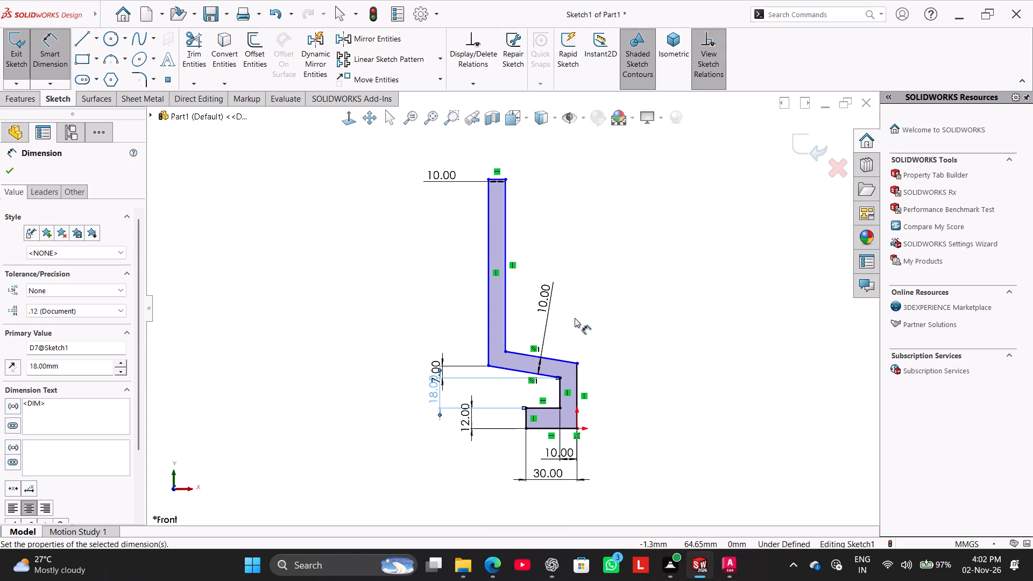
{"action": "left_click", "coordinate": [566, 427]}
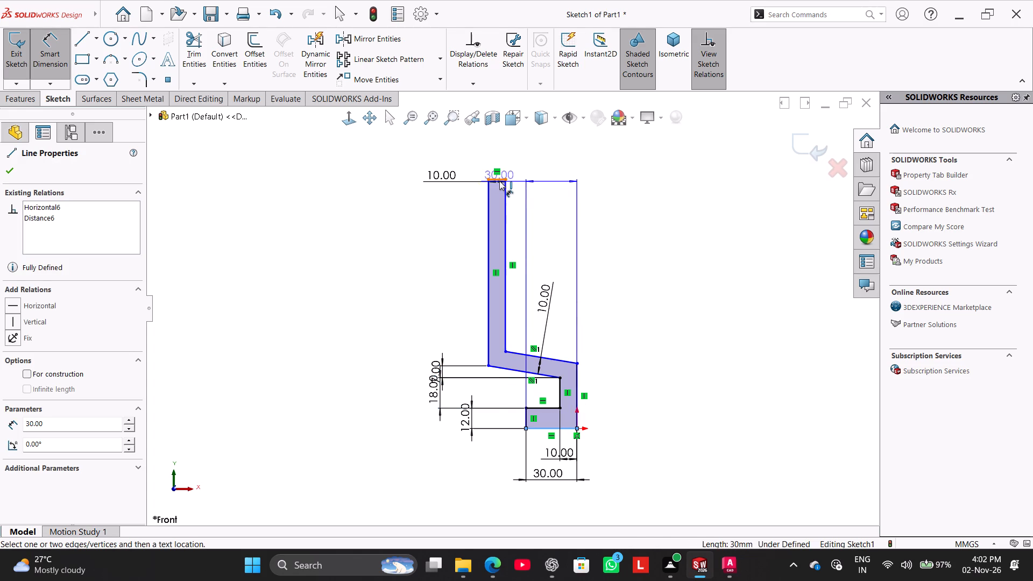
{"action": "left_click", "coordinate": [499, 181]}
{"action": "left_click", "coordinate": [345, 284]}
{"action": "type", "text": "160"}
{"action": "key", "text": "Return"}
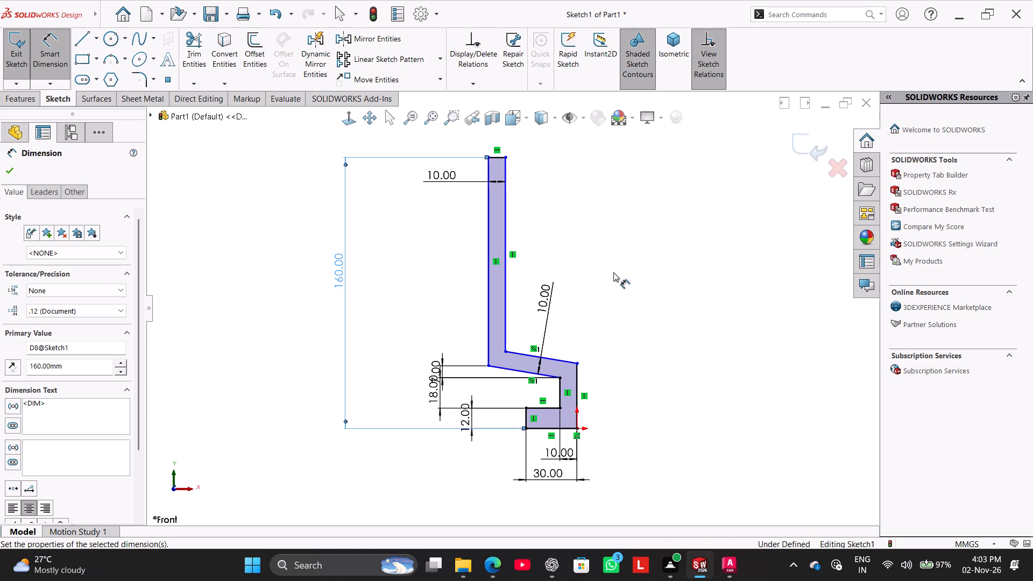
{"action": "right_click", "coordinate": [613, 234]}
{"action": "left_click", "coordinate": [657, 266]}
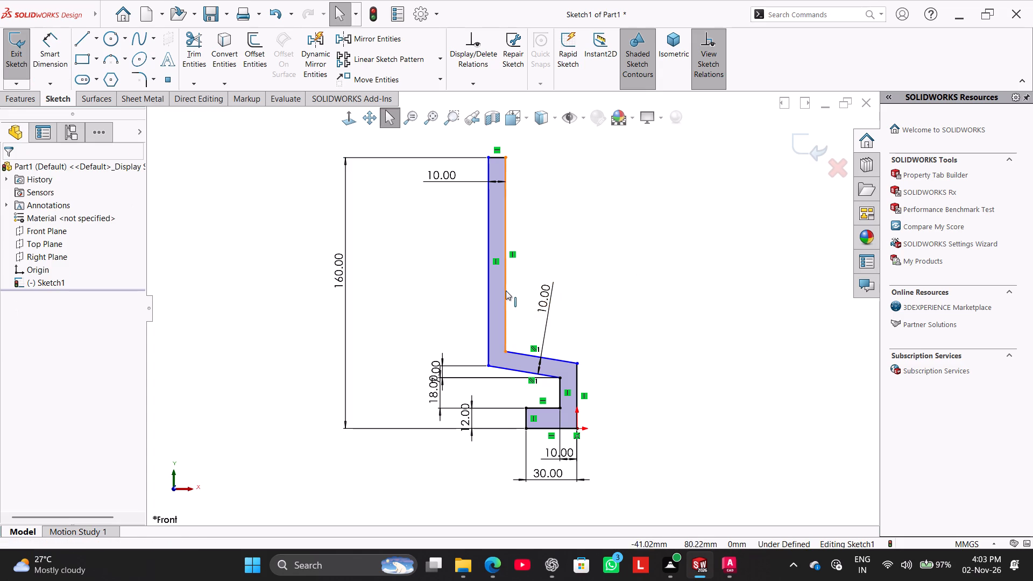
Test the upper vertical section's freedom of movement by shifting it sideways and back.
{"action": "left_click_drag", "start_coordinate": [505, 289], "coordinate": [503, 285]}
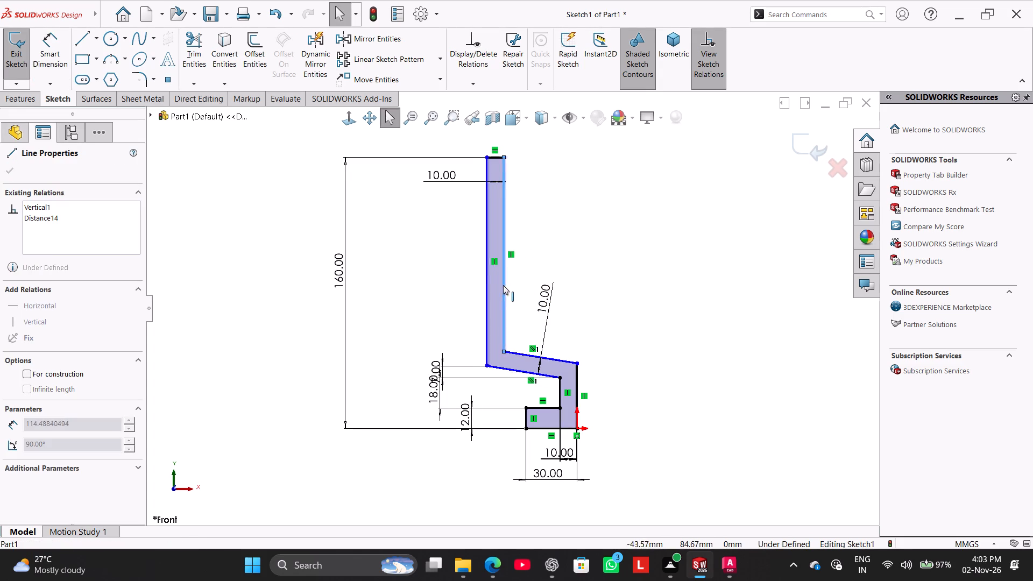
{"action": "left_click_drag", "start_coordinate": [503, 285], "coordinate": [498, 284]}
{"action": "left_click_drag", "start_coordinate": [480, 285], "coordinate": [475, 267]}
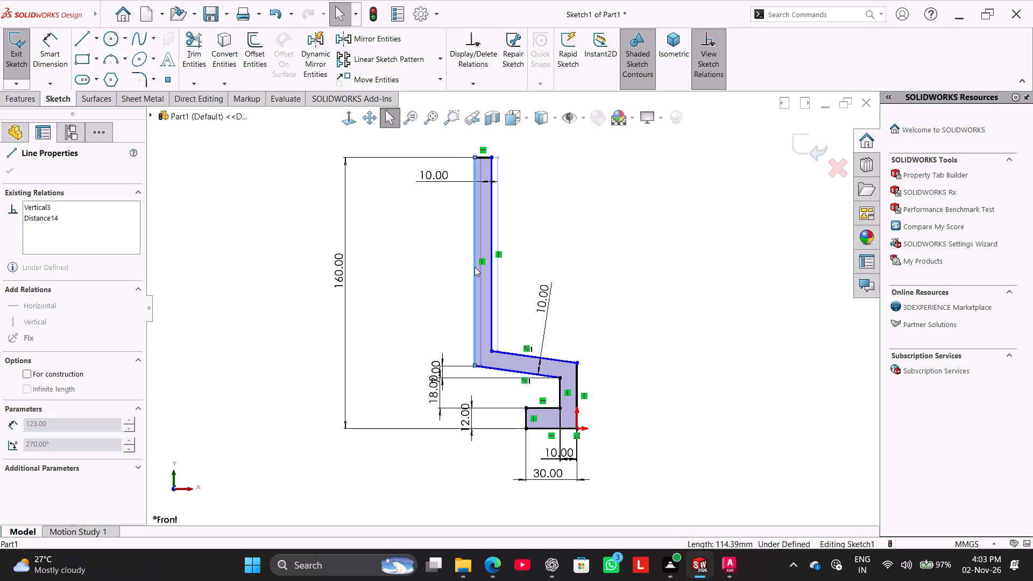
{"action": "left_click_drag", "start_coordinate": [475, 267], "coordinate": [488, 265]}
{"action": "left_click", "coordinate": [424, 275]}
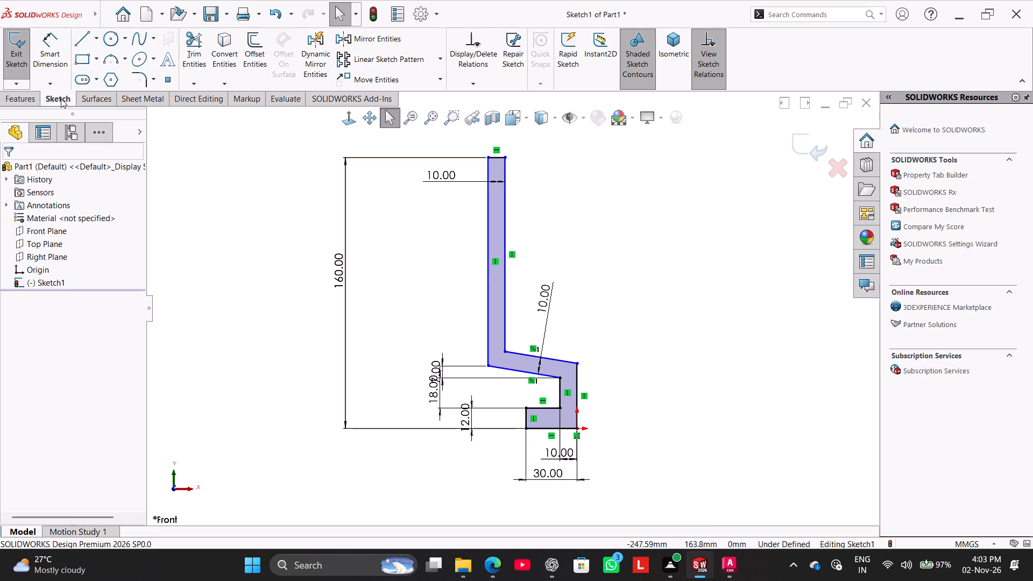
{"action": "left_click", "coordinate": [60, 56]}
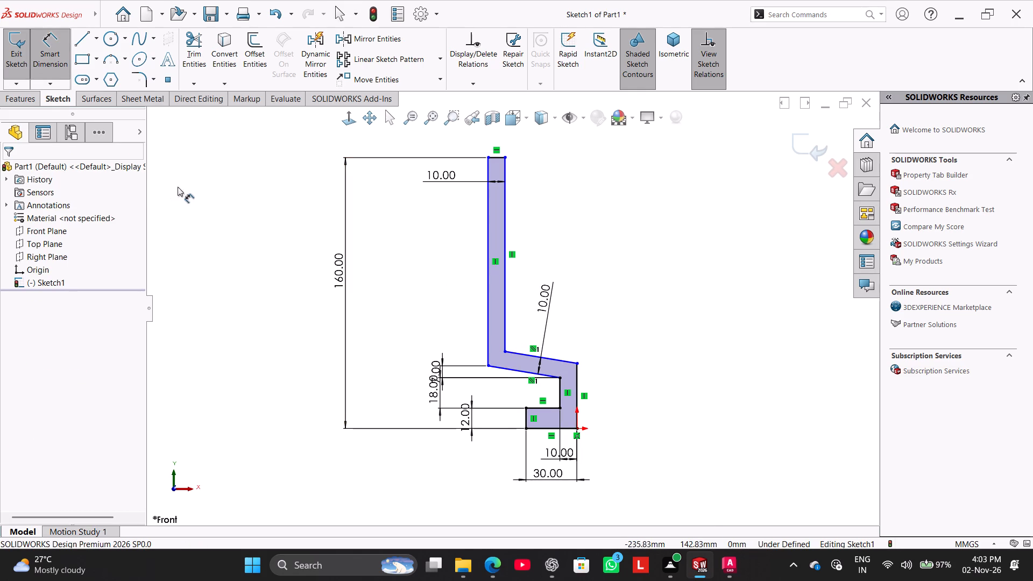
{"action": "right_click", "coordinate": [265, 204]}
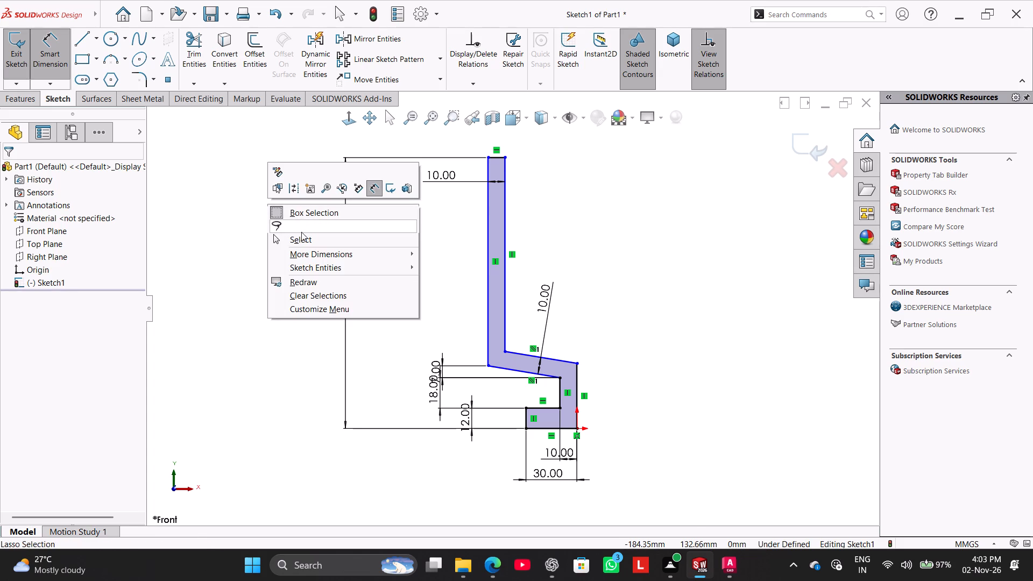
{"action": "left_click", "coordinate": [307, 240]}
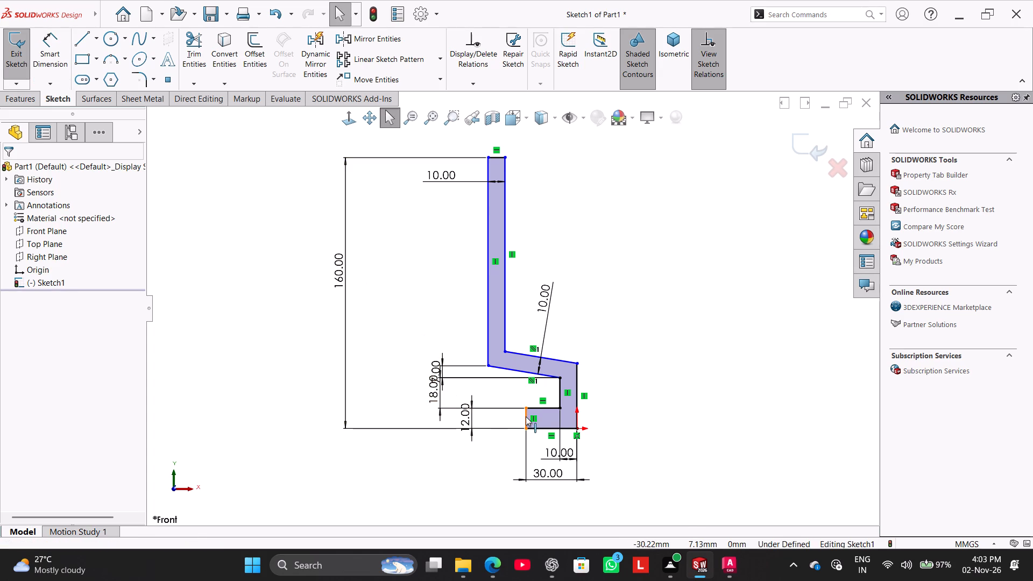
Make the base leg's short vertical end line collinear with the upper section's outer vertical line on the same side.
{"action": "left_click", "coordinate": [526, 416], "text": "ctrl"}
{"action": "left_click", "coordinate": [485, 341], "text": "ctrl"}
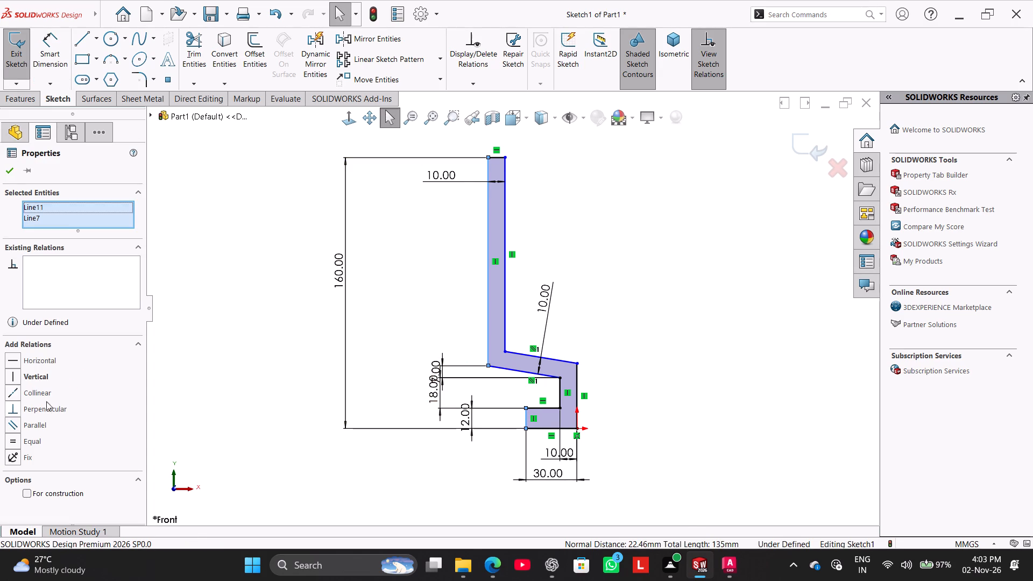
{"action": "left_click", "coordinate": [38, 392]}
{"action": "left_click", "coordinate": [248, 314]}
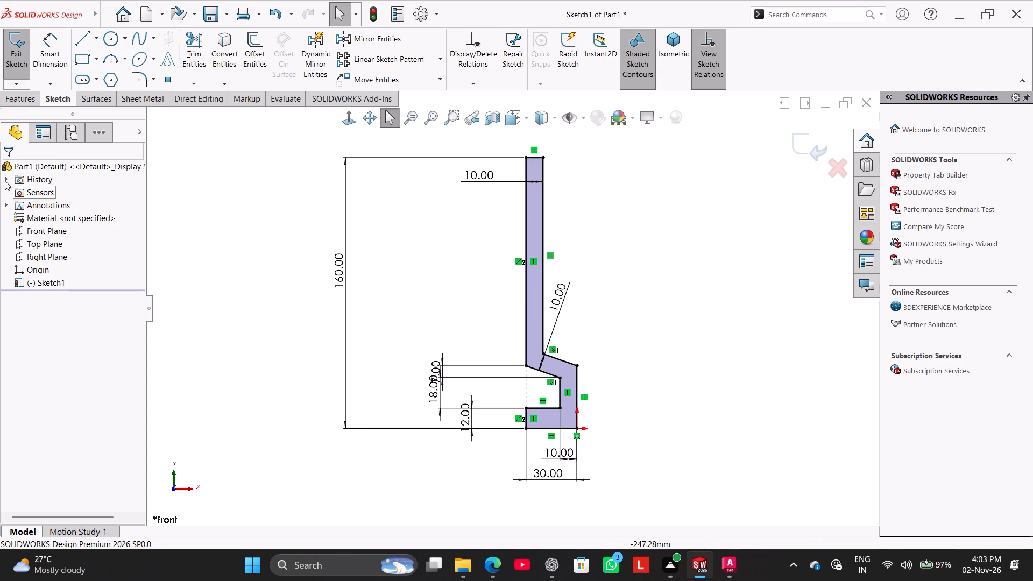
Extrude the closed profile as a boss with a Mid Plane end condition and a 95 mm depth.
{"action": "left_click", "coordinate": [19, 102]}
{"action": "left_click", "coordinate": [24, 62]}
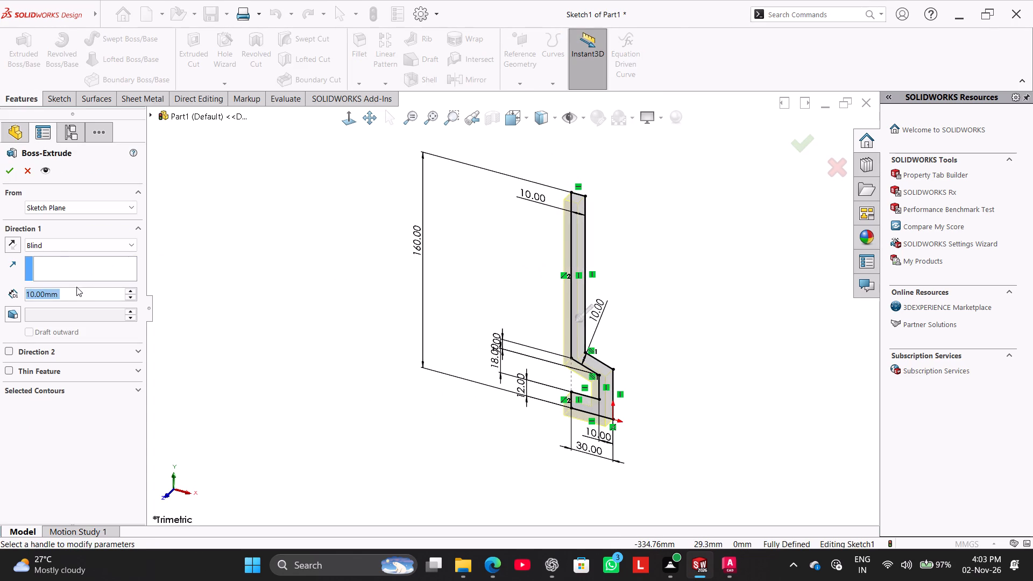
{"action": "left_click", "coordinate": [53, 242]}
{"action": "left_click", "coordinate": [62, 306]}
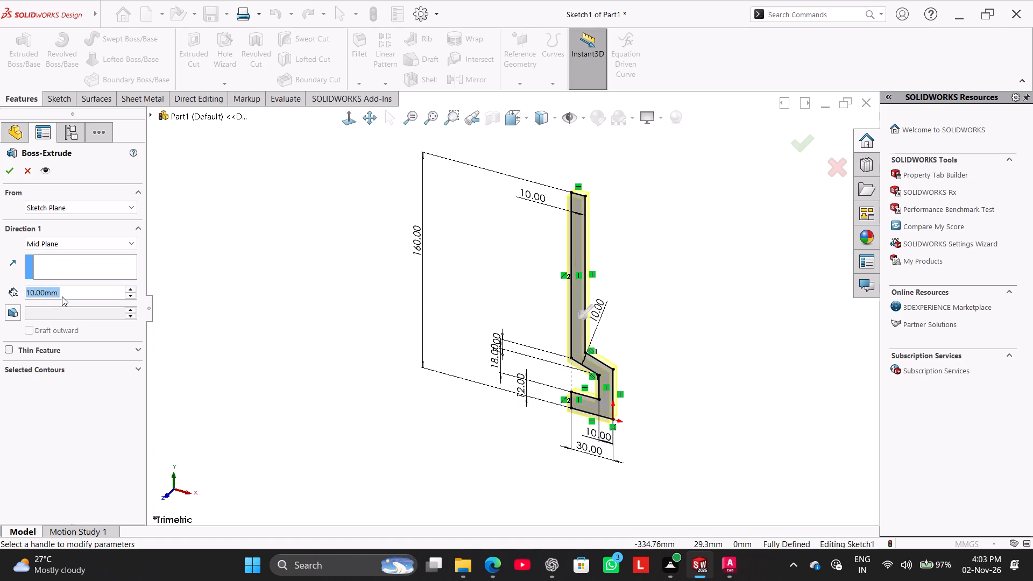
{"action": "type", "text": "95"}
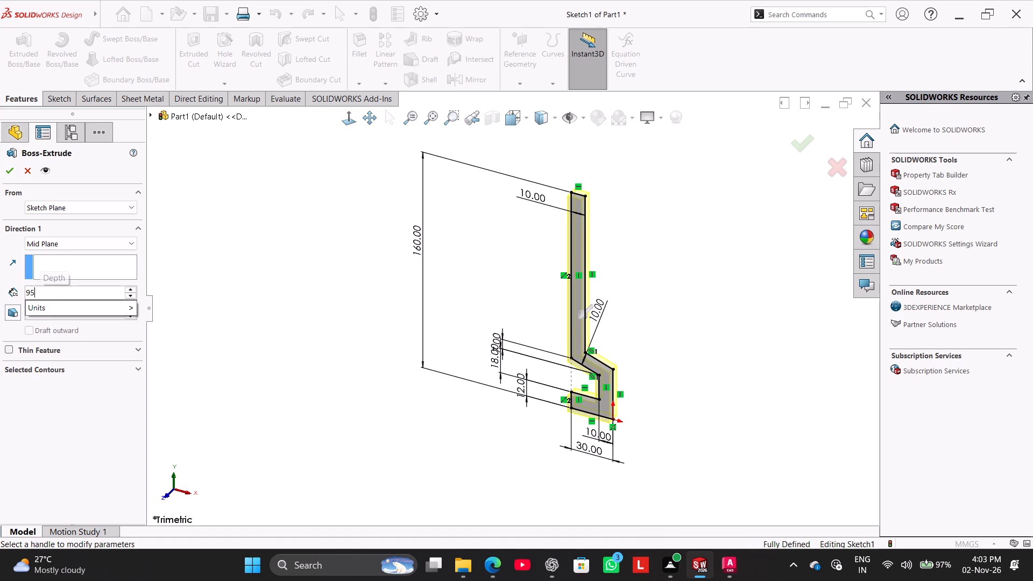
{"action": "key", "text": "Return"}
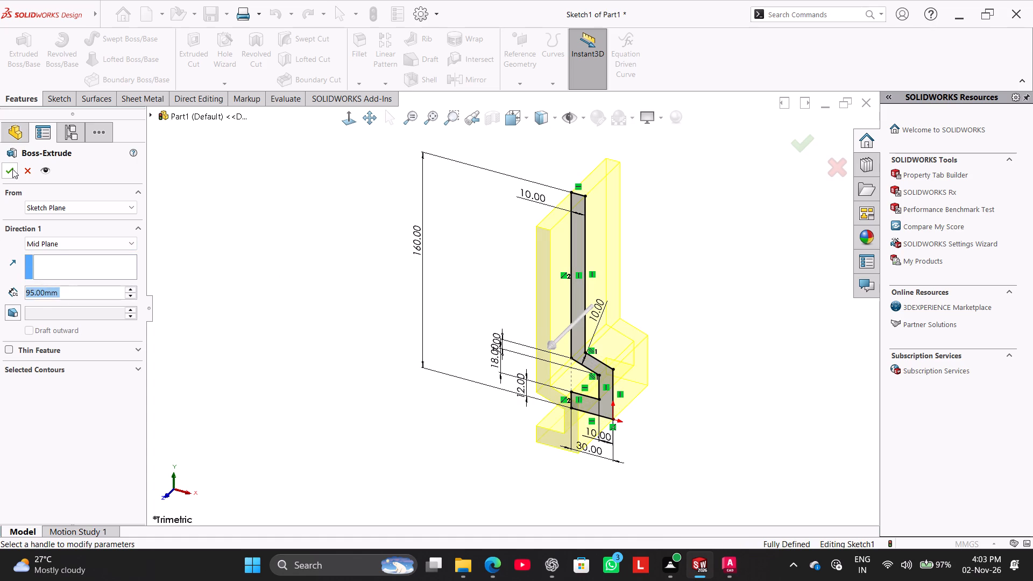
{"action": "left_click", "coordinate": [12, 169]}
Start a new sketch on the upper wall's large flat face, on the side with the sloped step.
{"action": "left_click", "coordinate": [319, 233]}
{"action": "right_click_drag", "start_coordinate": [319, 270], "coordinate": [360, 245]}
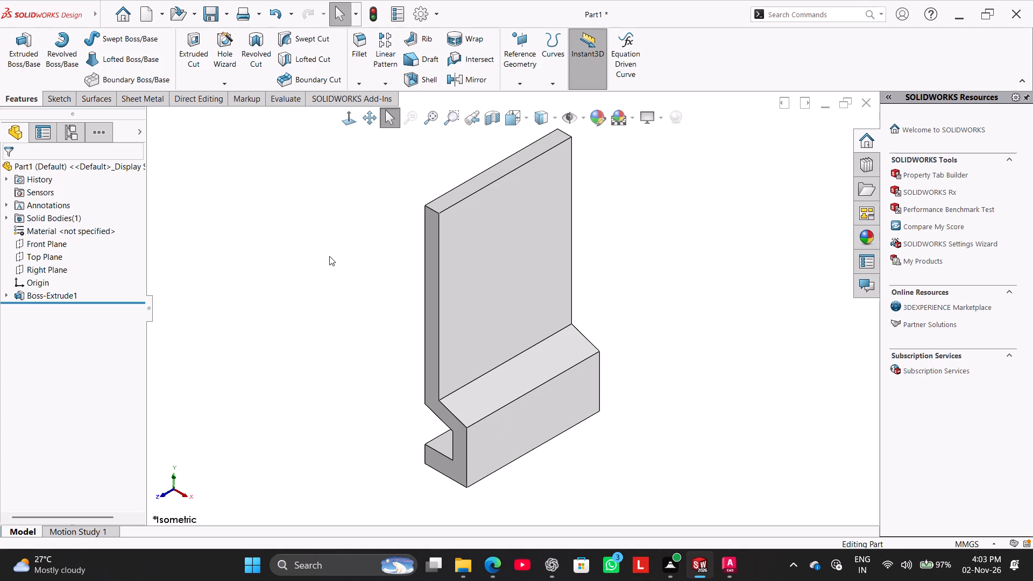
{"action": "left_click", "coordinate": [528, 260]}
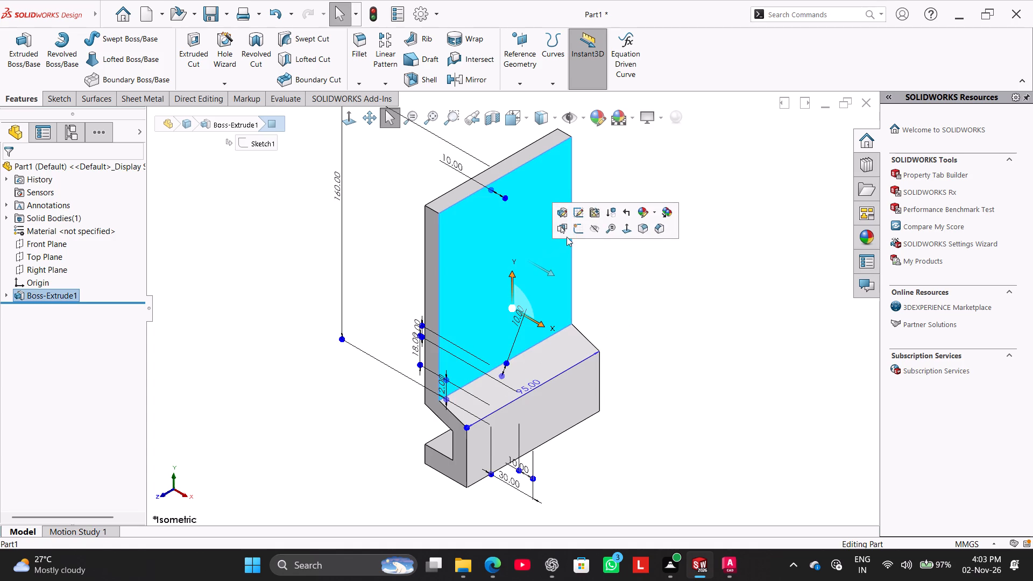
{"action": "left_click", "coordinate": [577, 231]}
{"action": "left_click", "coordinate": [316, 288]}
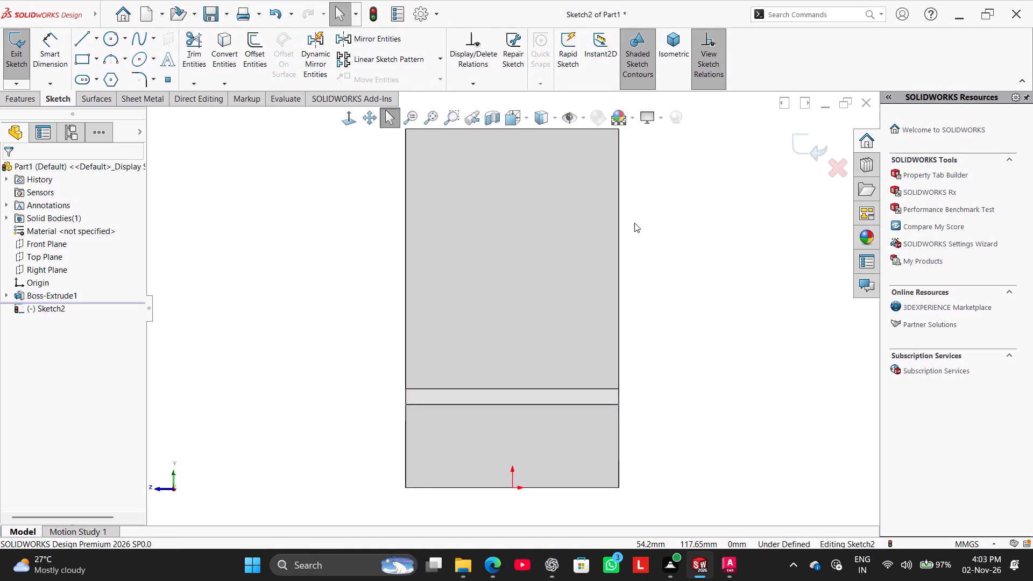
Sketch a vertical construction centerline from the origin up to the midpoint of the wall's top edge.
{"action": "scroll", "coordinate": [634, 223], "scroll_direction": "up", "scroll_amount": 2}
{"action": "middle_click_drag", "start_coordinate": [635, 214], "coordinate": [648, 220]}
{"action": "left_click", "coordinate": [341, 118]}
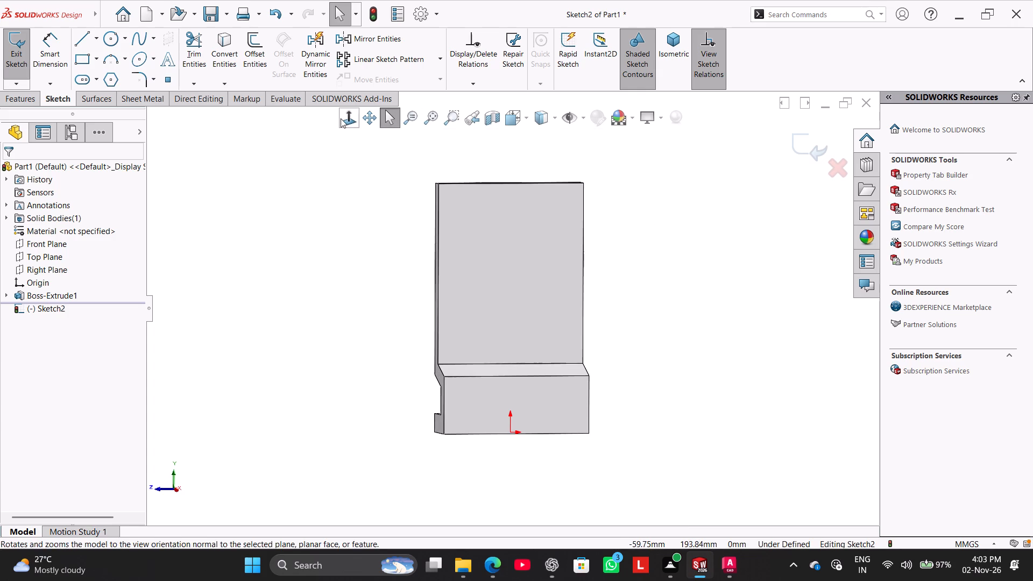
{"action": "scroll", "coordinate": [548, 170], "scroll_direction": "down", "scroll_amount": 2}
{"action": "scroll", "coordinate": [548, 170], "scroll_direction": "up", "scroll_amount": 4}
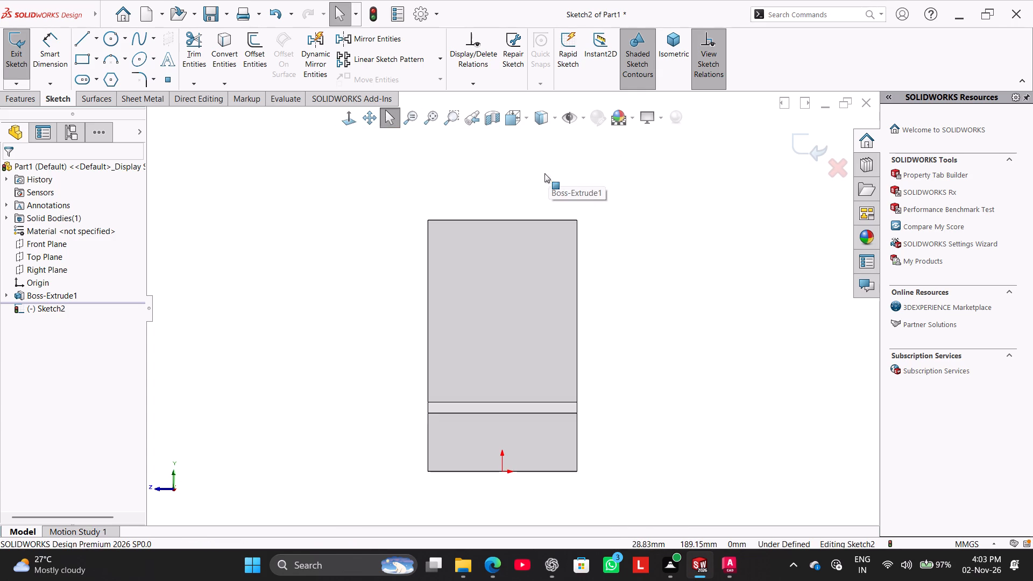
{"action": "left_click", "coordinate": [371, 116]}
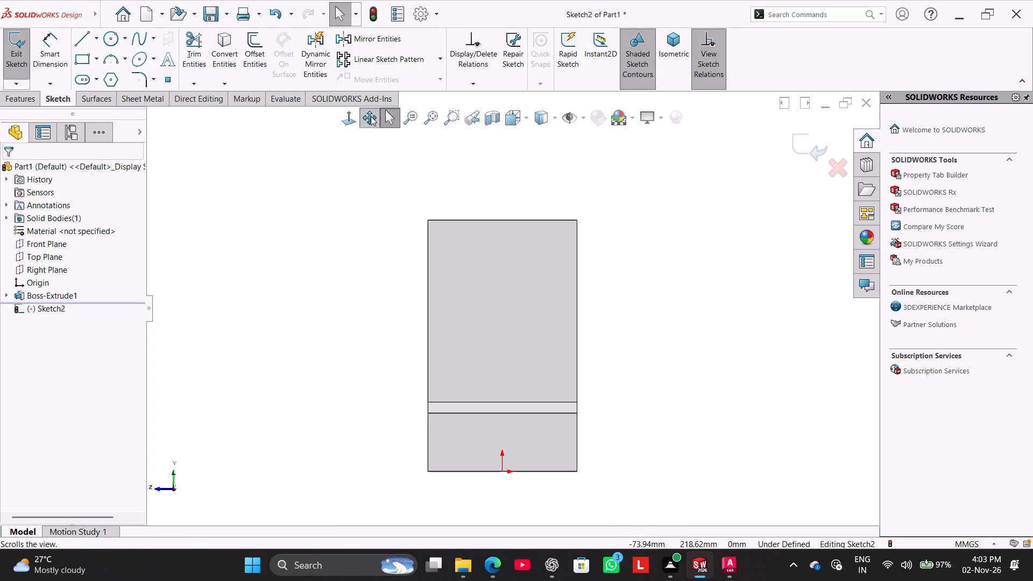
{"action": "middle_click_drag", "start_coordinate": [458, 171], "coordinate": [469, 185]}
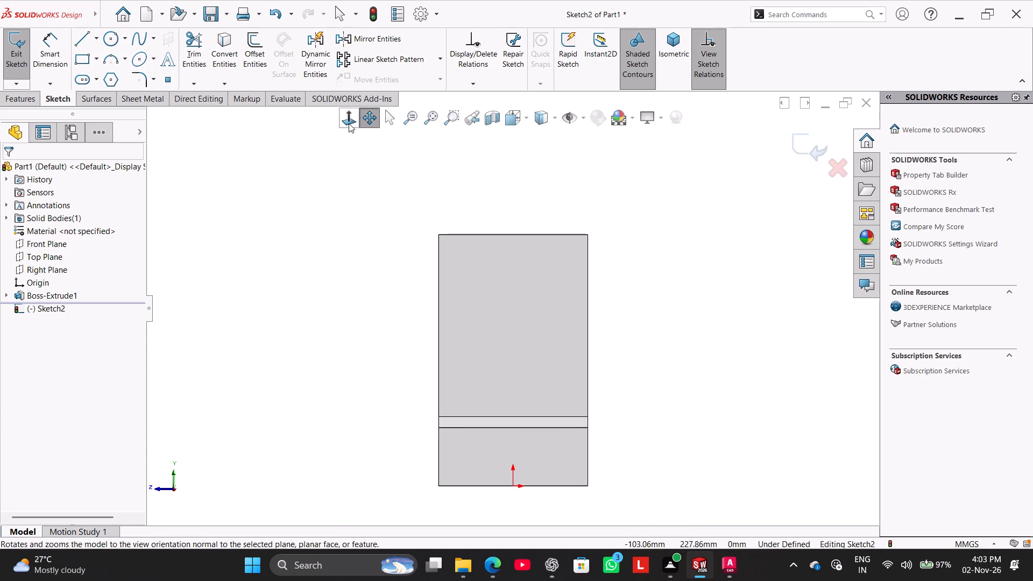
{"action": "left_click", "coordinate": [349, 123]}
{"action": "left_click", "coordinate": [344, 121]}
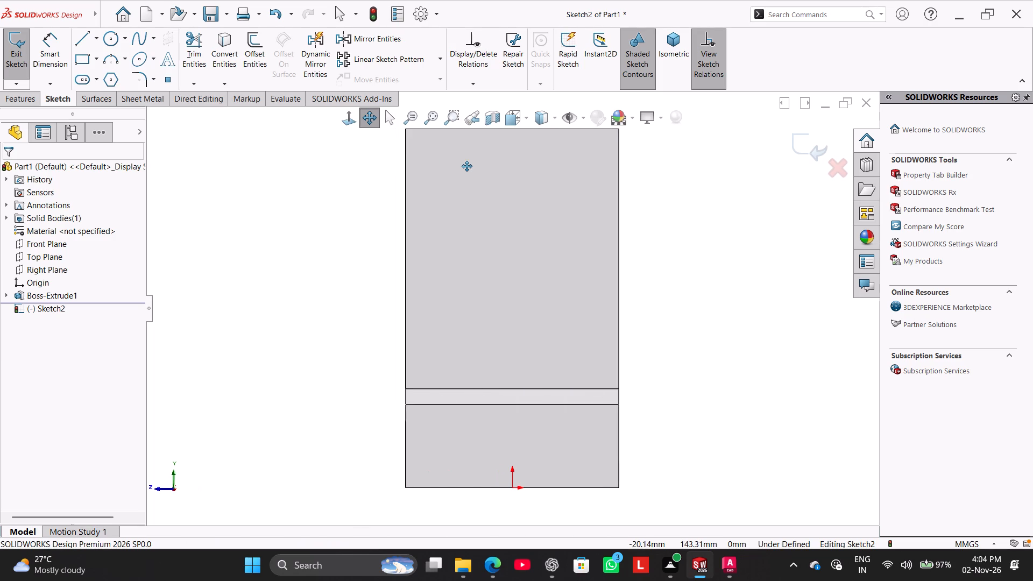
{"action": "scroll", "coordinate": [467, 166], "scroll_direction": "up", "scroll_amount": 2}
{"action": "middle_click_drag", "start_coordinate": [467, 166], "coordinate": [454, 208]}
{"action": "right_click", "coordinate": [352, 160]}
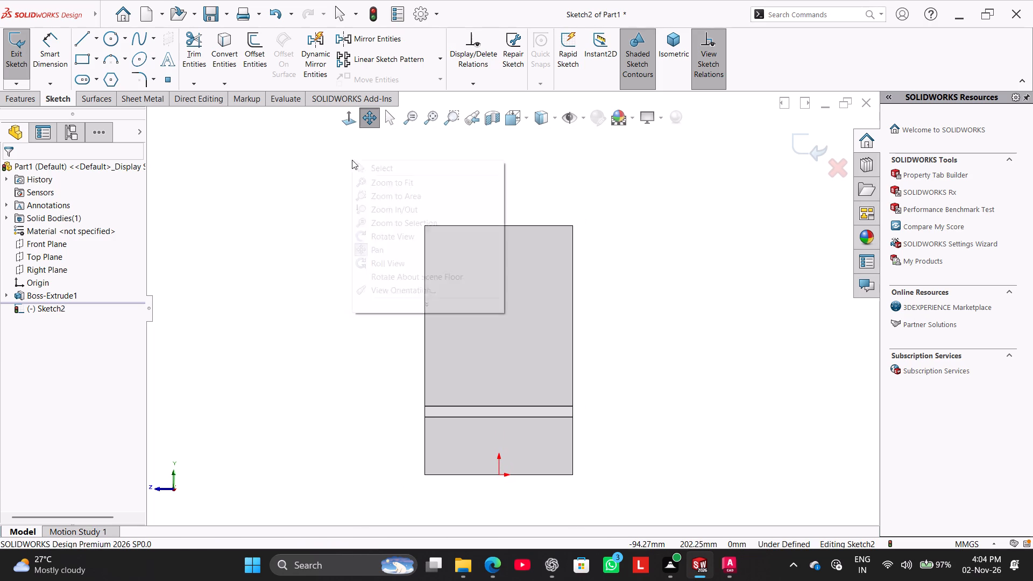
{"action": "left_click", "coordinate": [380, 167]}
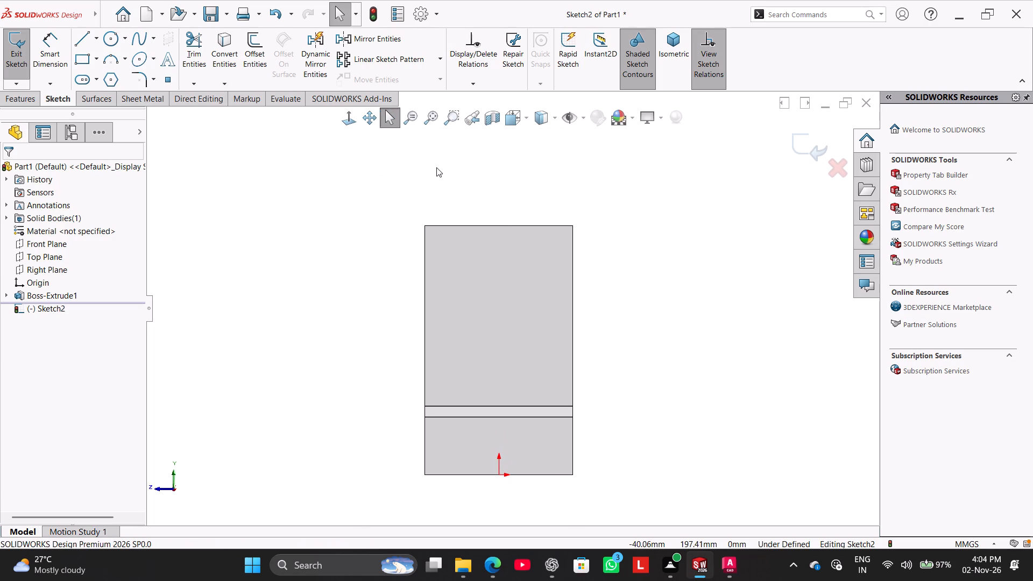
{"action": "left_click", "coordinate": [95, 40]}
{"action": "left_click", "coordinate": [102, 71]}
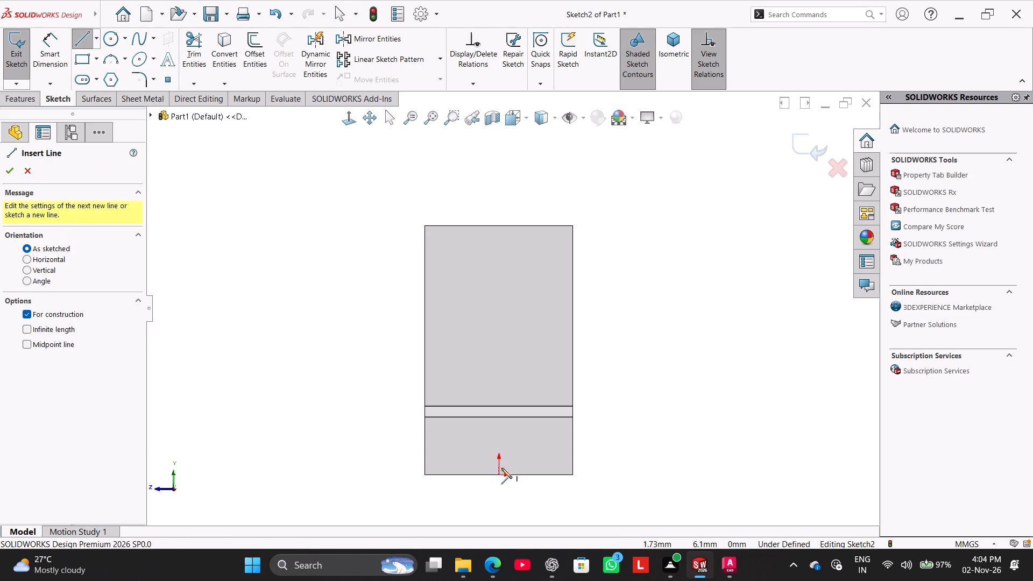
{"action": "left_click", "coordinate": [496, 477]}
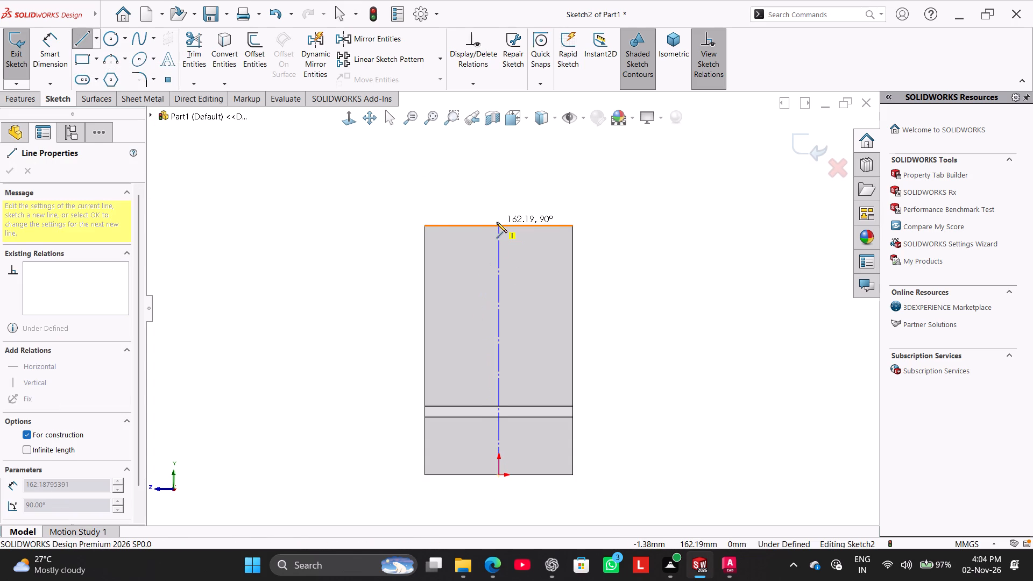
{"action": "left_click", "coordinate": [497, 226]}
{"action": "right_click", "coordinate": [391, 238]}
{"action": "left_click", "coordinate": [408, 246]}
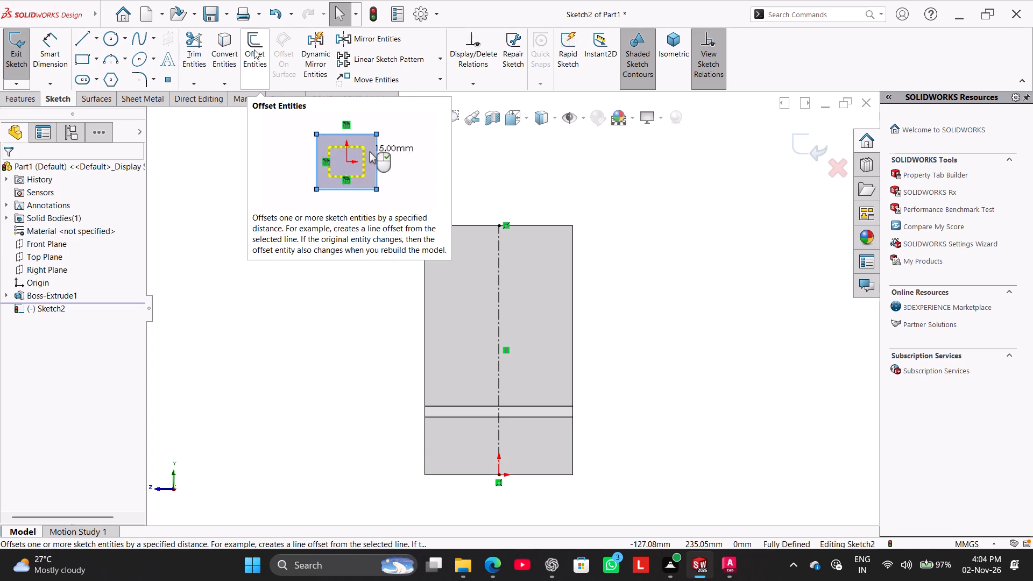
Offset the vertical centerline by 27.5 mm to its right-hand side, with the dimension added.
{"action": "left_click", "coordinate": [254, 49]}
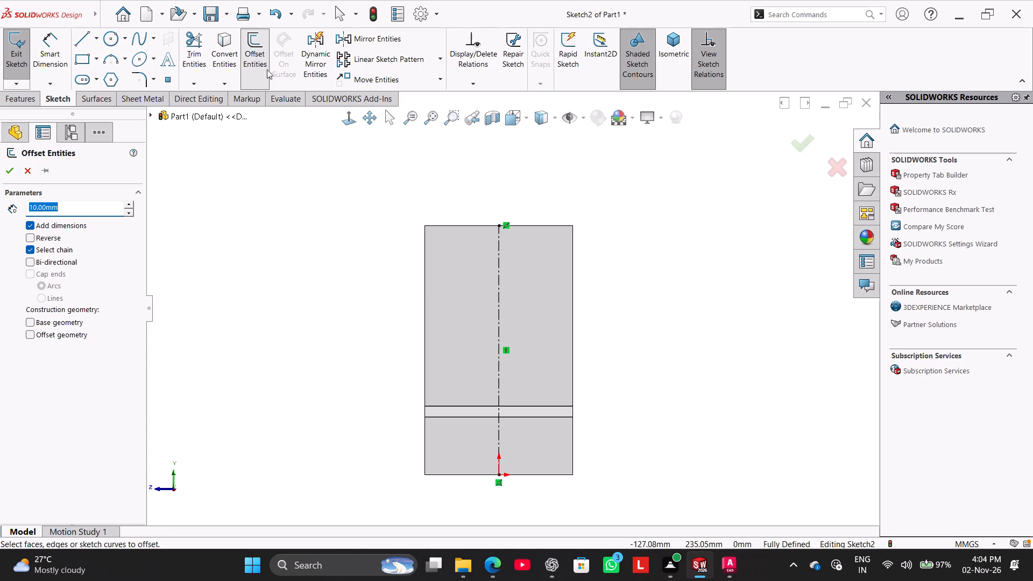
{"action": "left_click", "coordinate": [499, 307]}
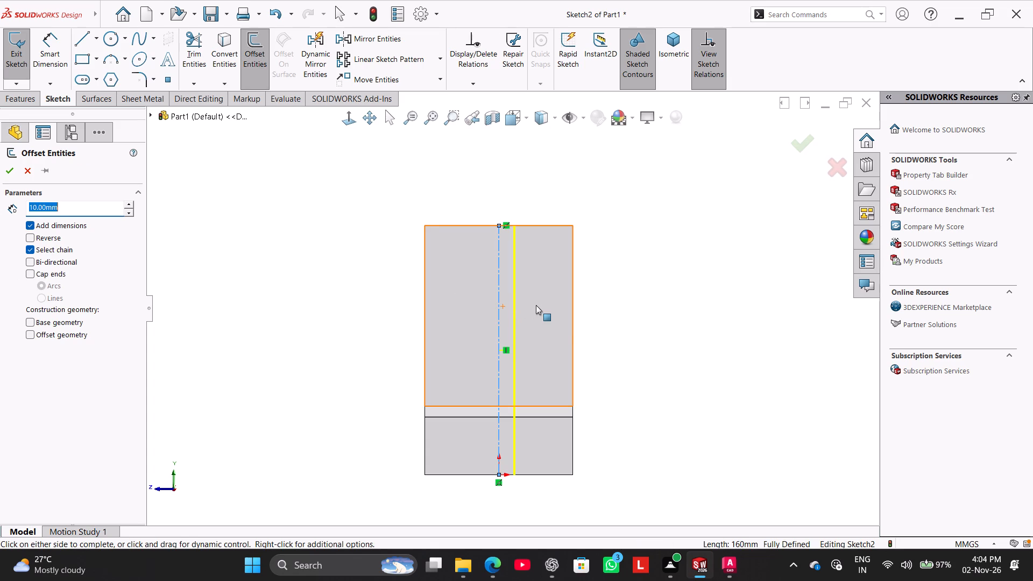
{"action": "type", "text": "27.5"}
{"action": "key", "text": "Return"}
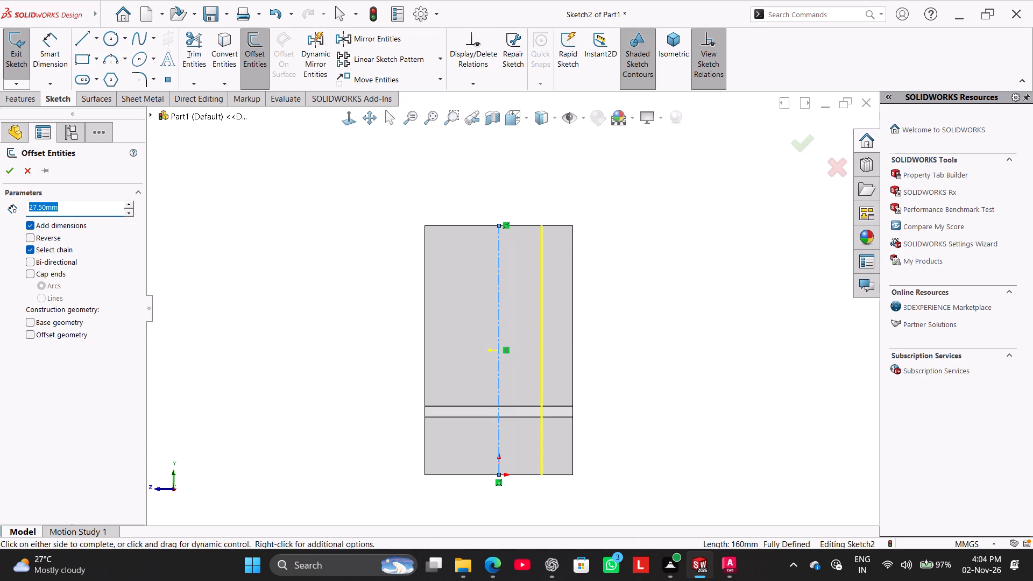
{"action": "left_click", "coordinate": [8, 171]}
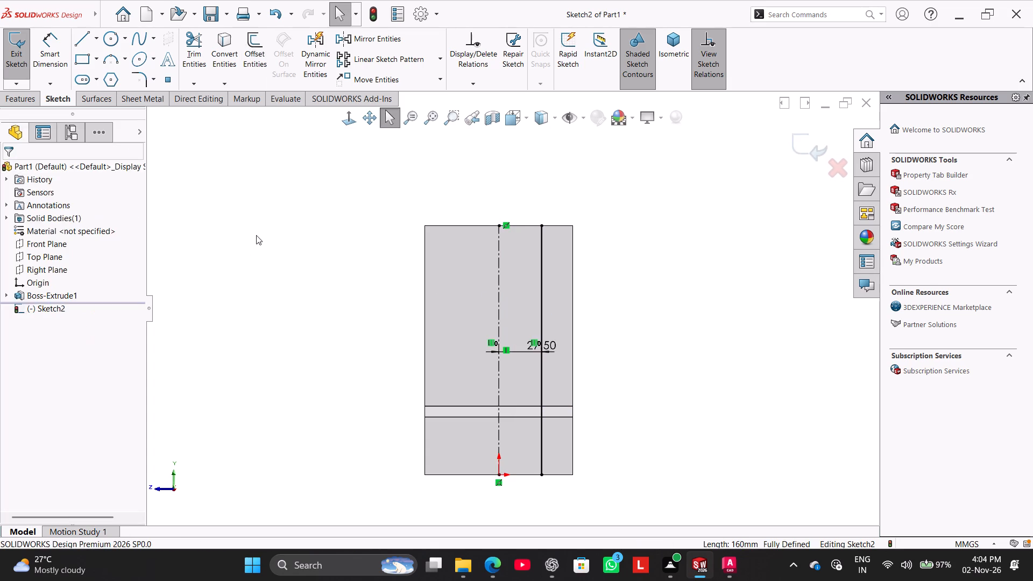
Convert the line offset 27.5 mm from the centerline to construction geometry.
{"action": "left_click", "coordinate": [542, 260]}
{"action": "left_click", "coordinate": [592, 216]}
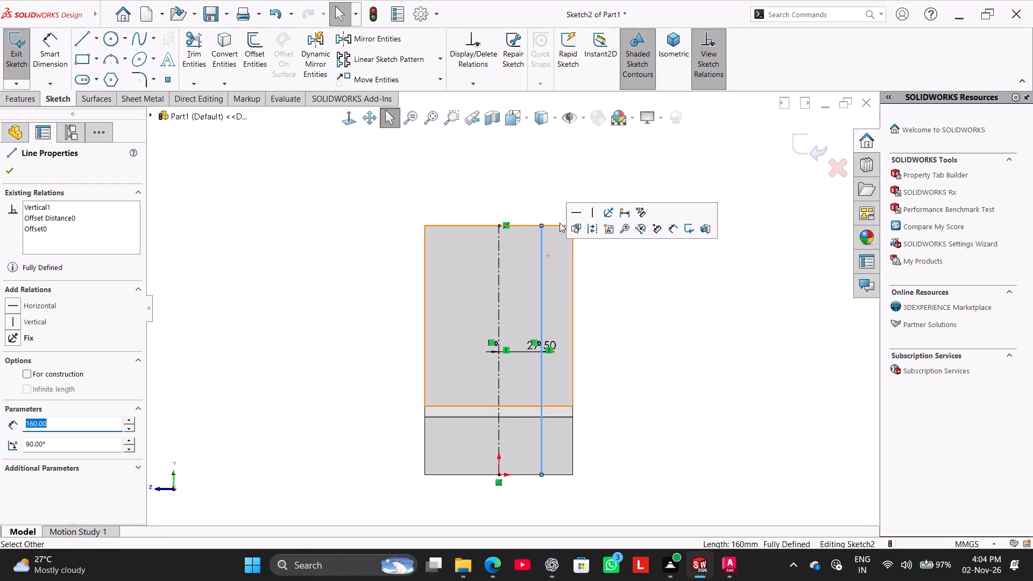
{"action": "left_click", "coordinate": [528, 189]}
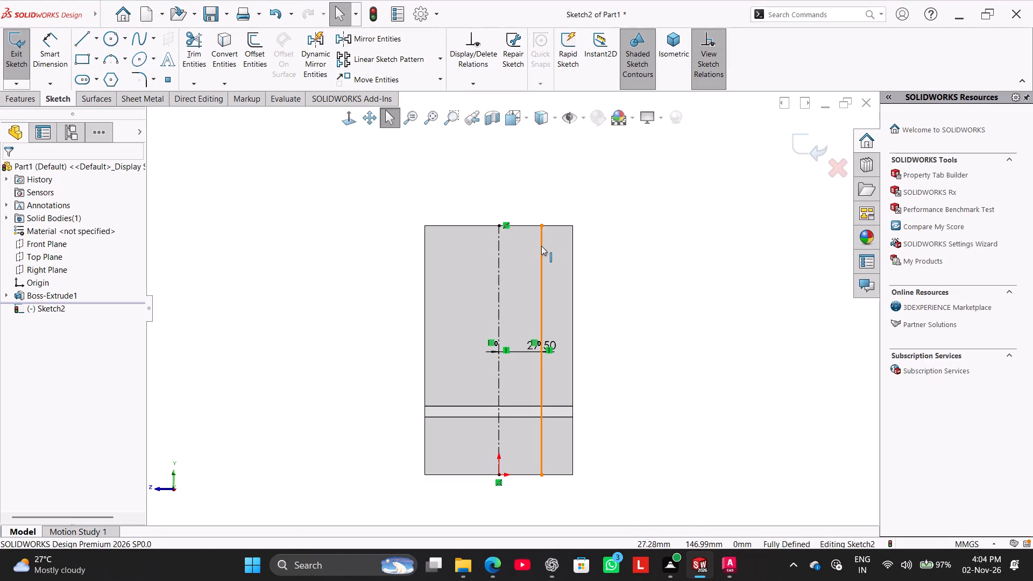
{"action": "left_click", "coordinate": [541, 246]}
{"action": "left_click", "coordinate": [593, 214]}
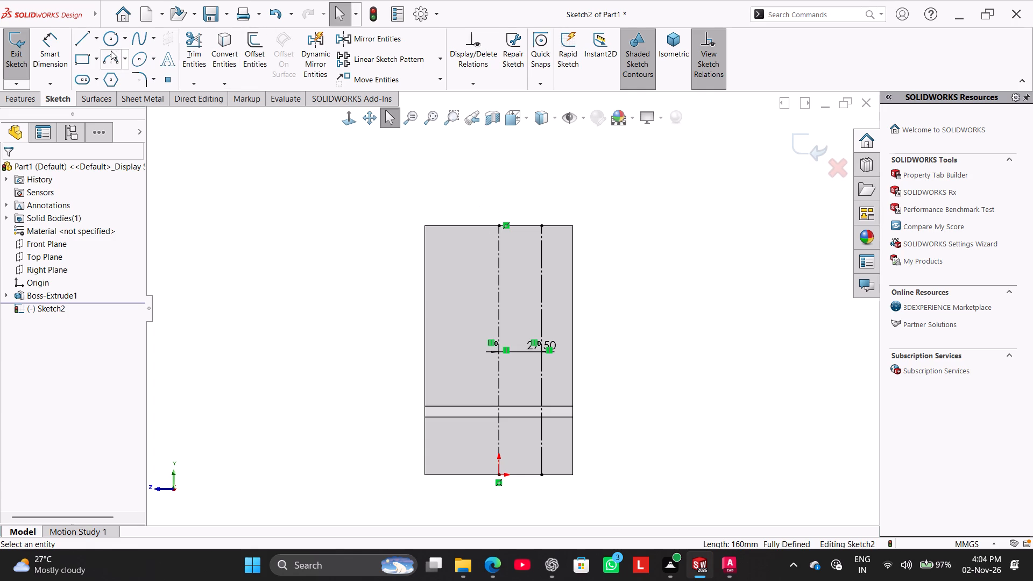
Offset the 27.5 mm construction line by 55 mm in the reversed direction, across the centerline.
{"action": "left_click", "coordinate": [250, 52]}
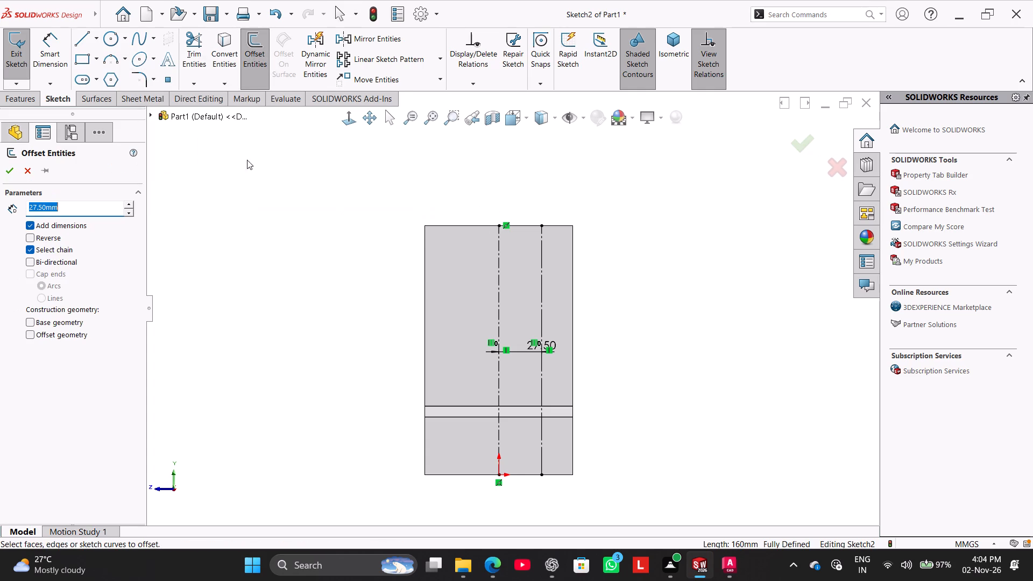
{"action": "left_click", "coordinate": [540, 281]}
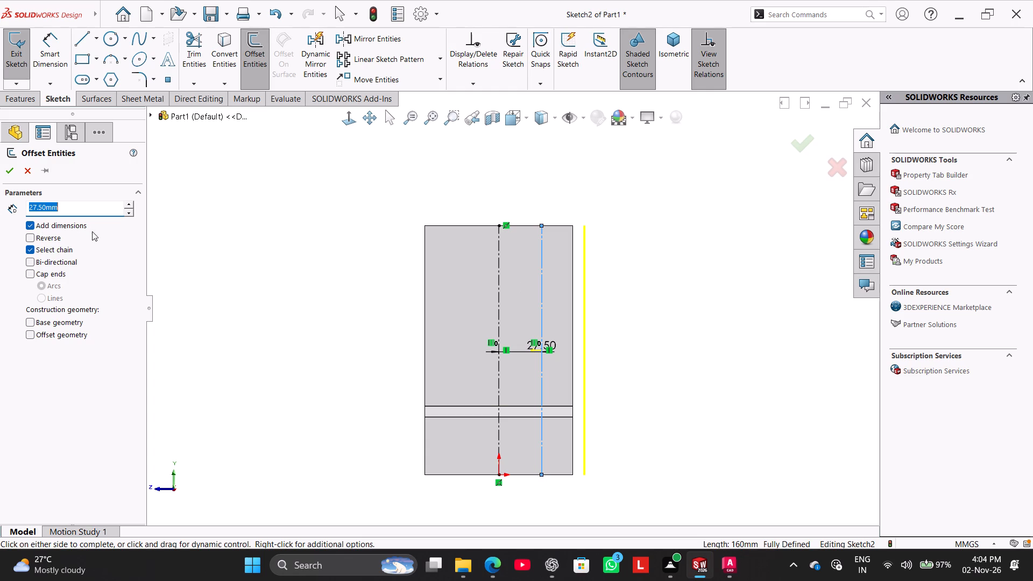
{"action": "left_click", "coordinate": [33, 238]}
{"action": "double_click", "coordinate": [68, 204]}
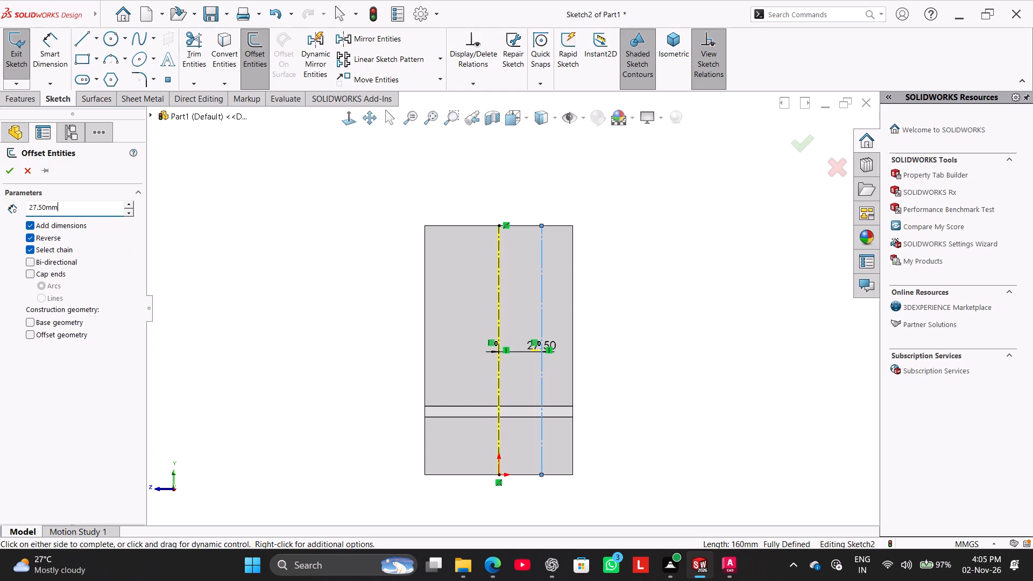
{"action": "type", "text": "55"}
{"action": "key", "text": "Return"}
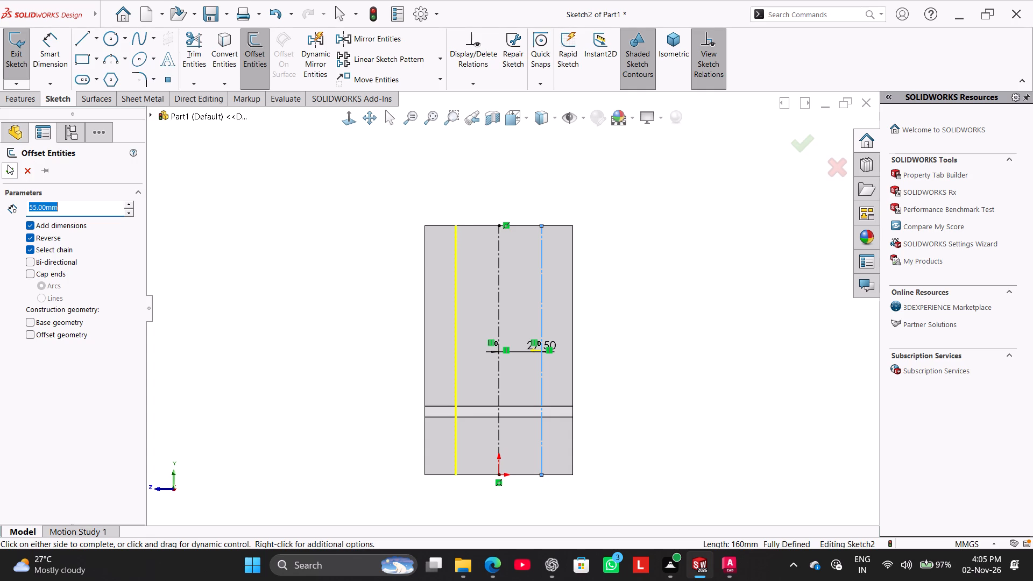
{"action": "left_click", "coordinate": [10, 167]}
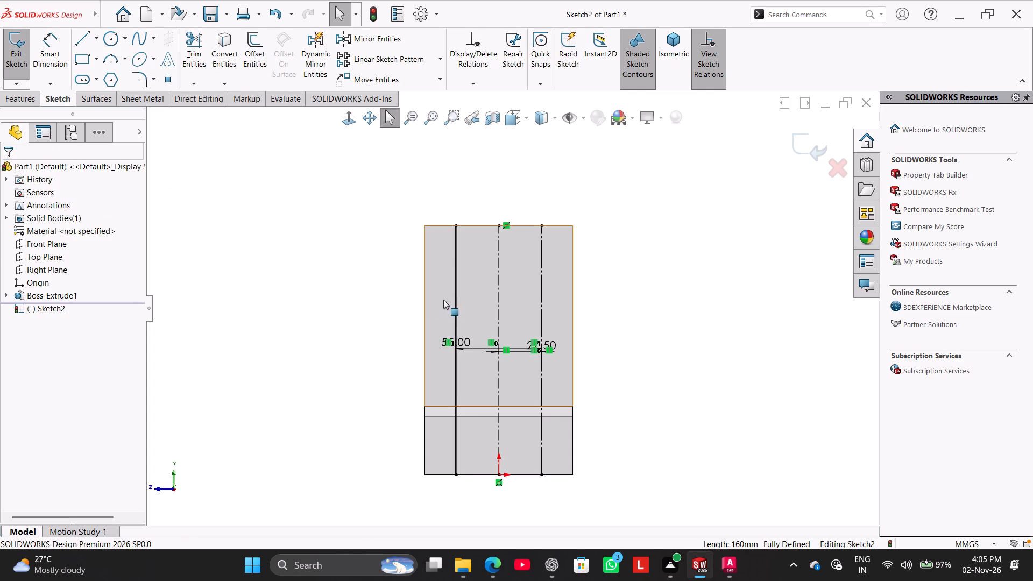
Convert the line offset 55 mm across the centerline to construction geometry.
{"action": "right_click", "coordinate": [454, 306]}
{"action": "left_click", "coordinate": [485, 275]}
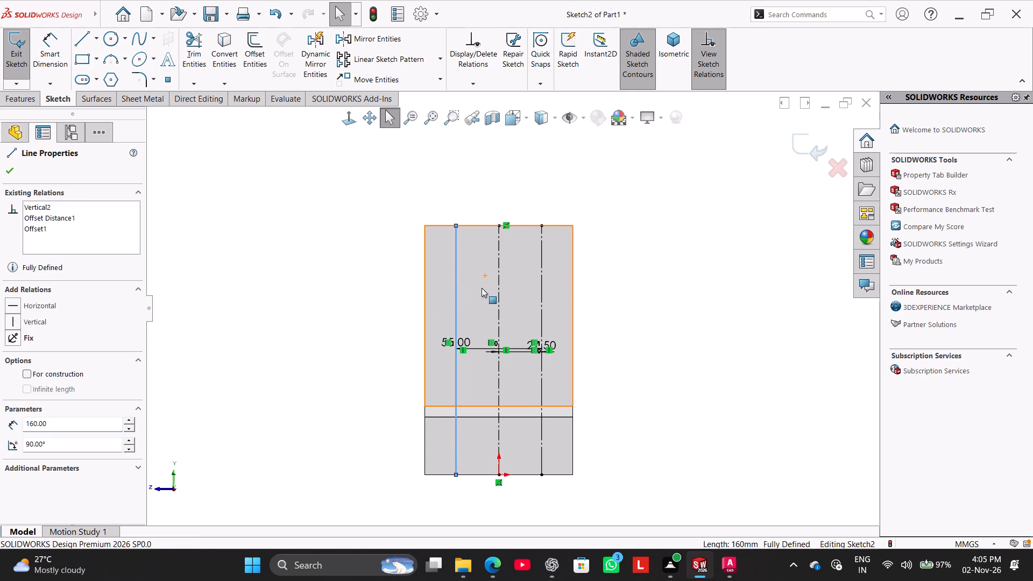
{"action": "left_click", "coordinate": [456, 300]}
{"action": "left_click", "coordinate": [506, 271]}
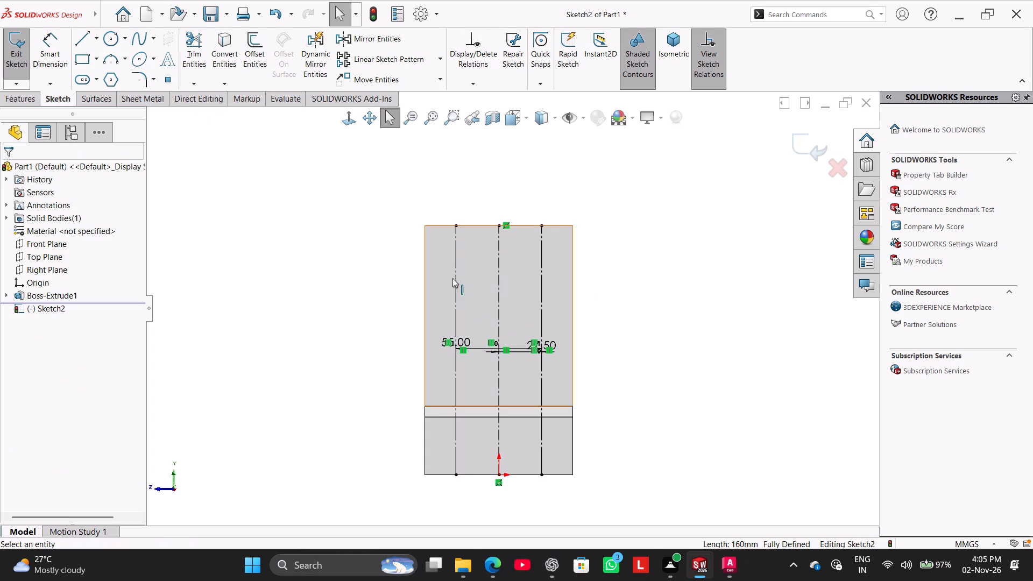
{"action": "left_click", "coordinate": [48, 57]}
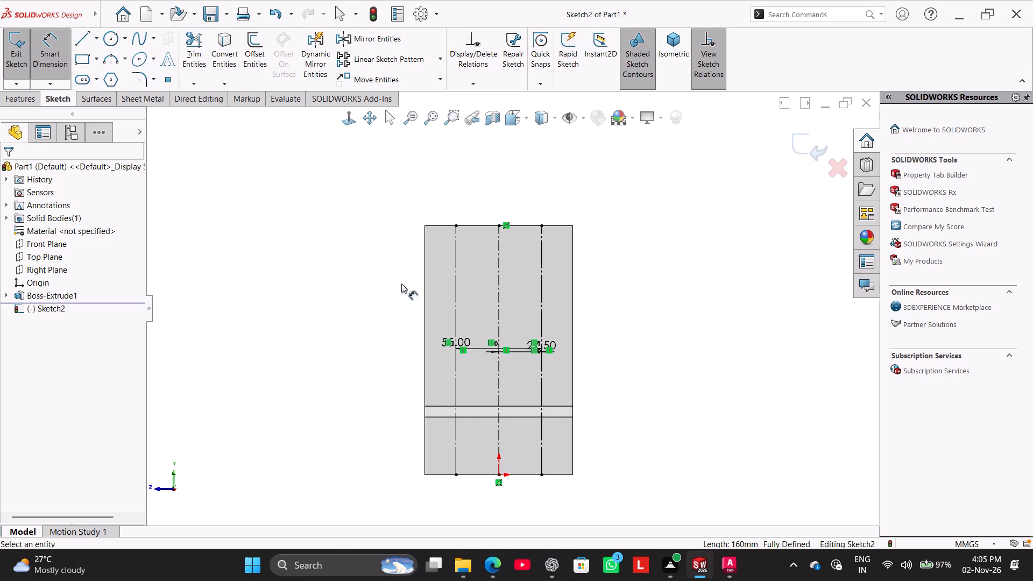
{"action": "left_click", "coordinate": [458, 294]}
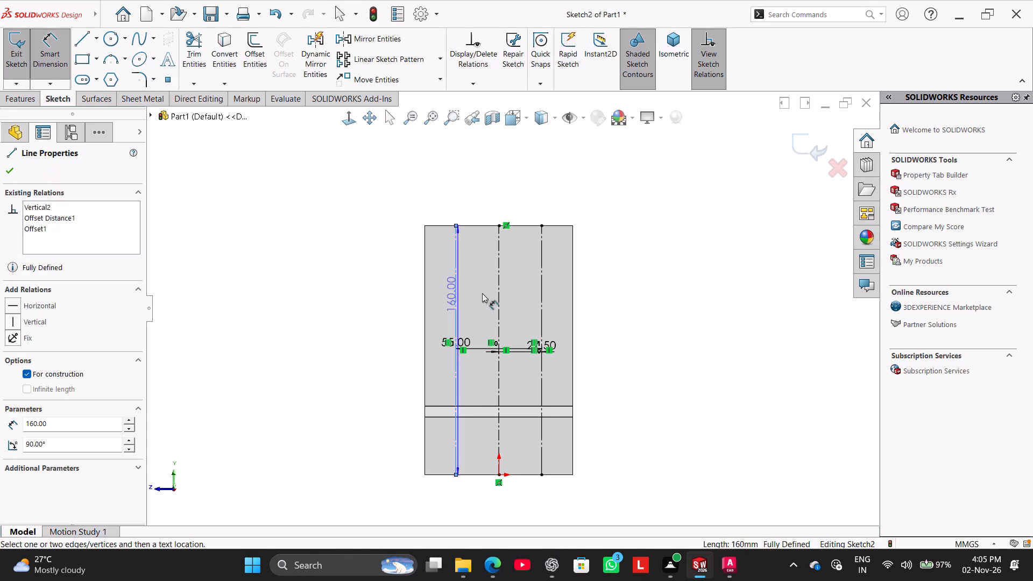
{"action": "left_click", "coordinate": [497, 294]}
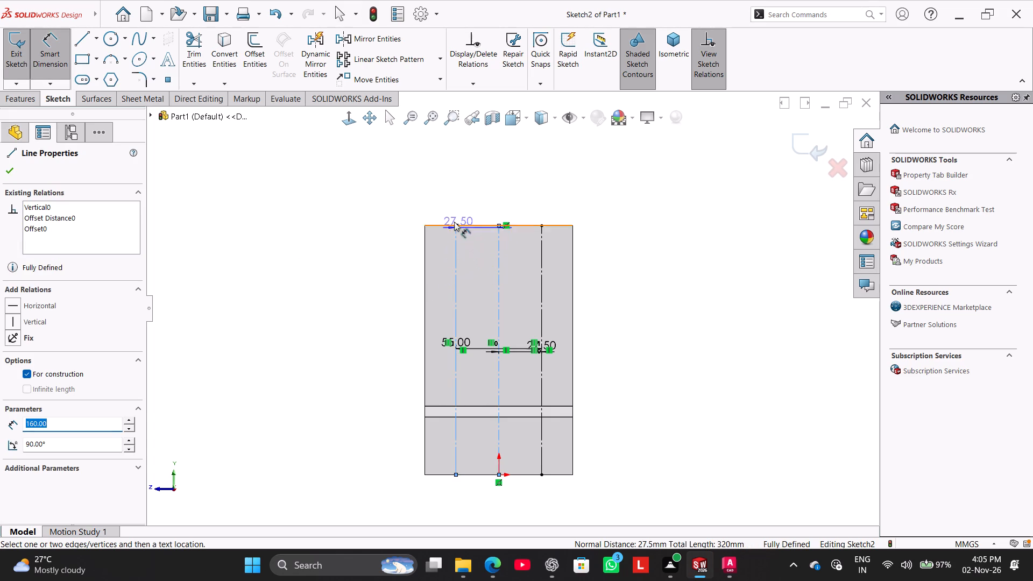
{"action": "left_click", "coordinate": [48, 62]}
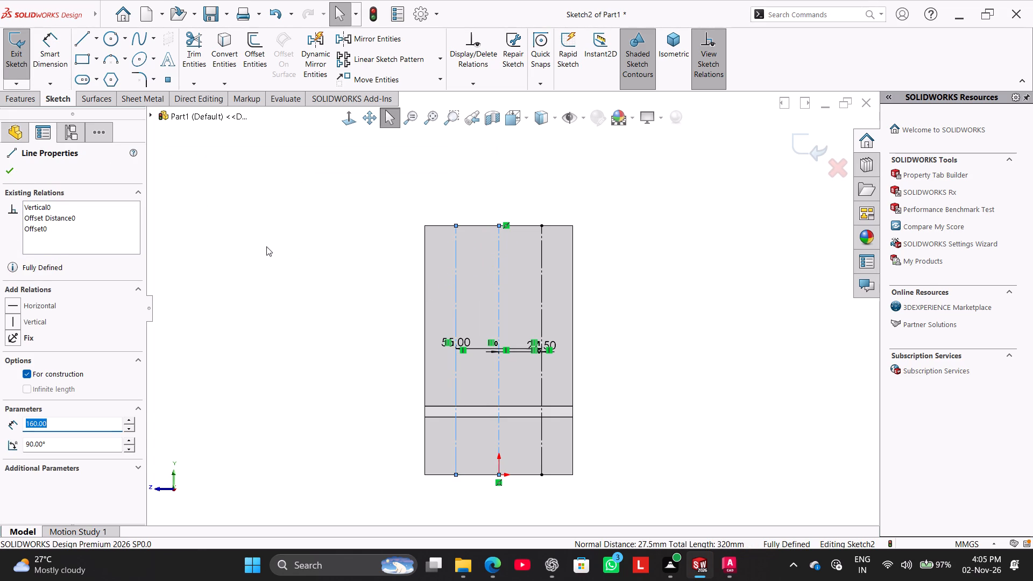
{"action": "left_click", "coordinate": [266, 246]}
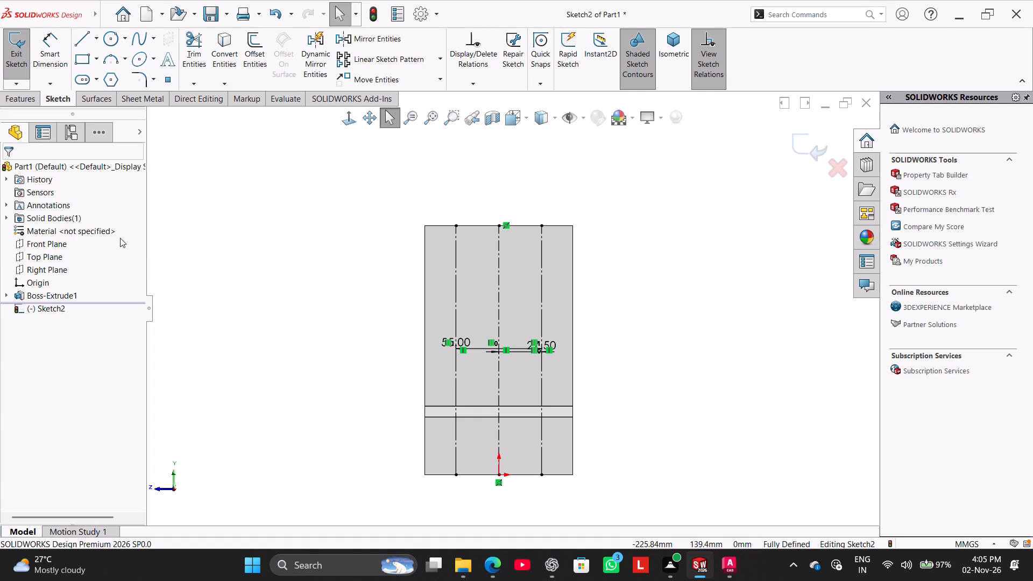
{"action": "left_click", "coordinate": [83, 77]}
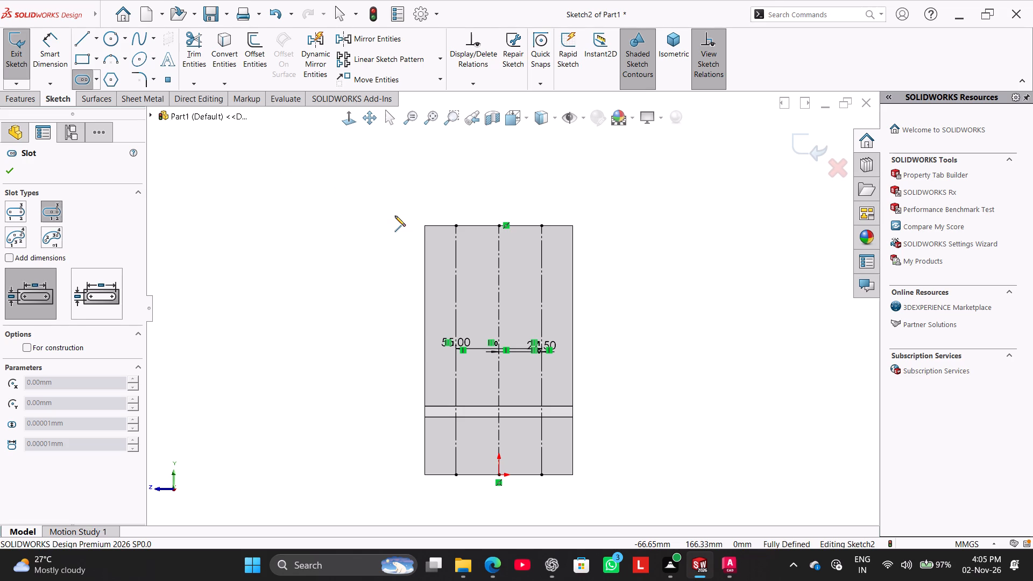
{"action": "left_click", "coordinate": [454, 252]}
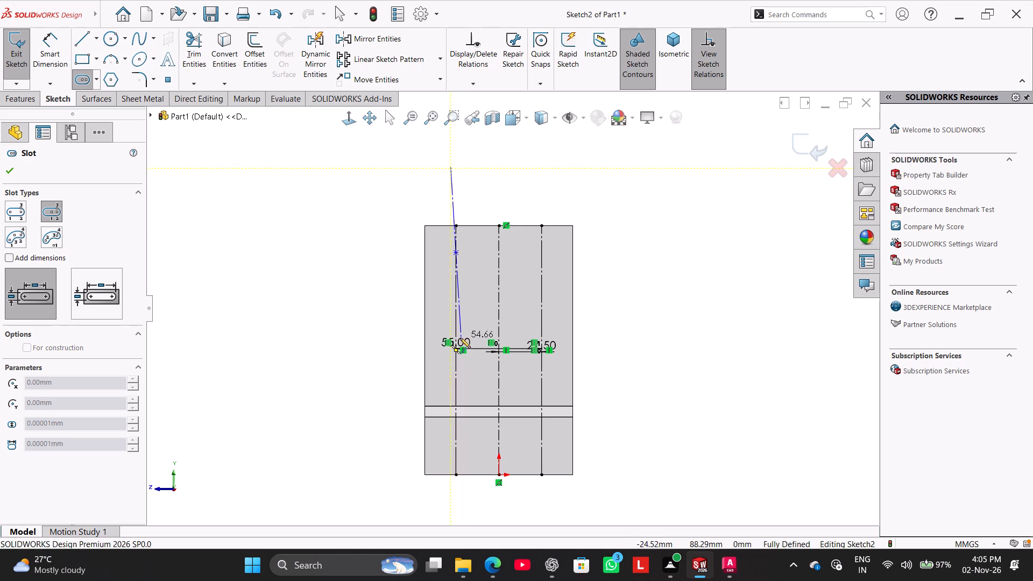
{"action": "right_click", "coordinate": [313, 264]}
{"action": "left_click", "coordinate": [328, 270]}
Delete the two offset construction lines on either side of the vertical centerline, keeping only the centerline.
{"action": "left_click", "coordinate": [454, 285]}
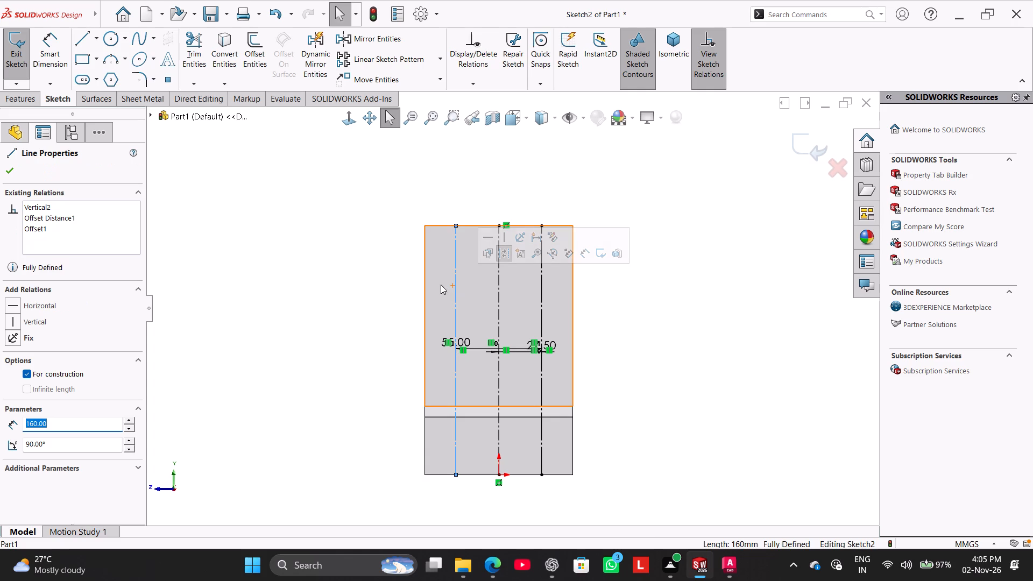
{"action": "right_click", "coordinate": [349, 276]}
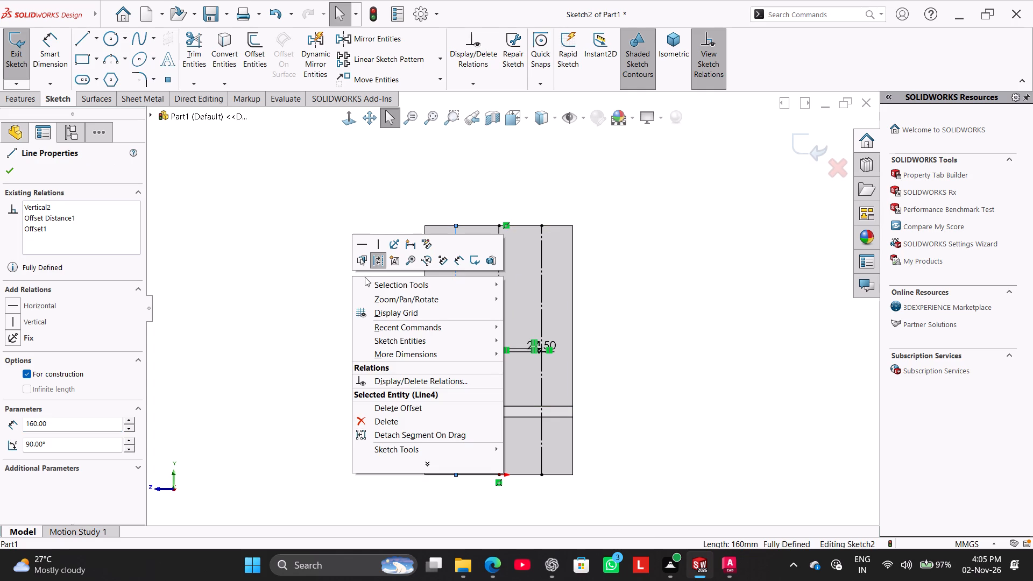
{"action": "left_click", "coordinate": [404, 425]}
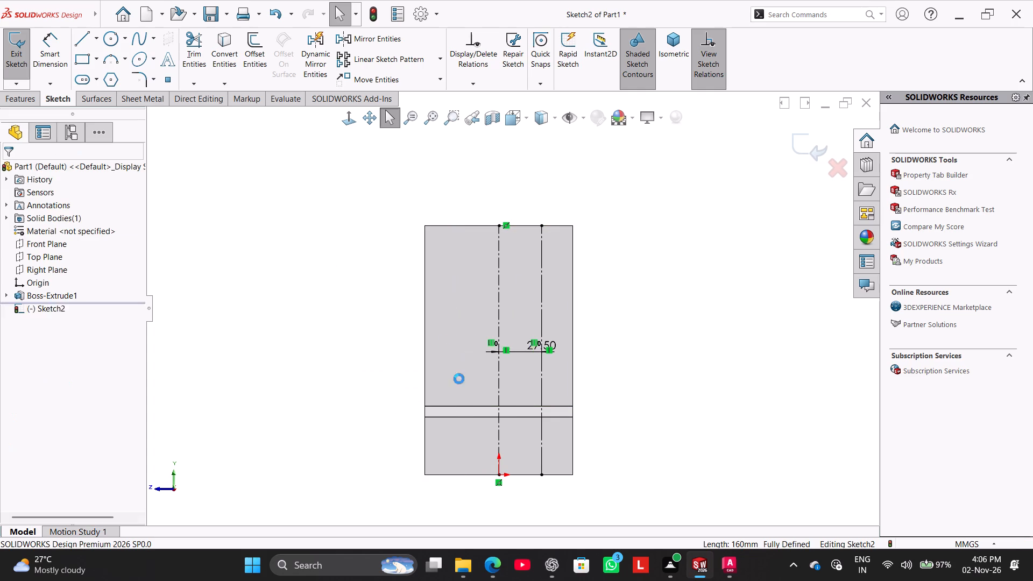
{"action": "left_click", "coordinate": [541, 307]}
{"action": "right_click", "coordinate": [541, 307]}
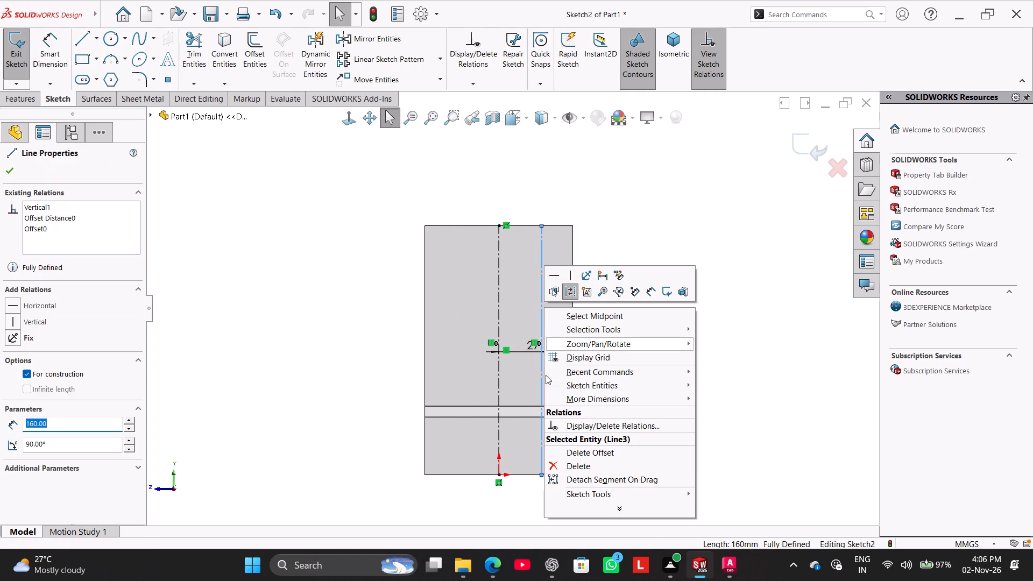
{"action": "left_click", "coordinate": [562, 465]}
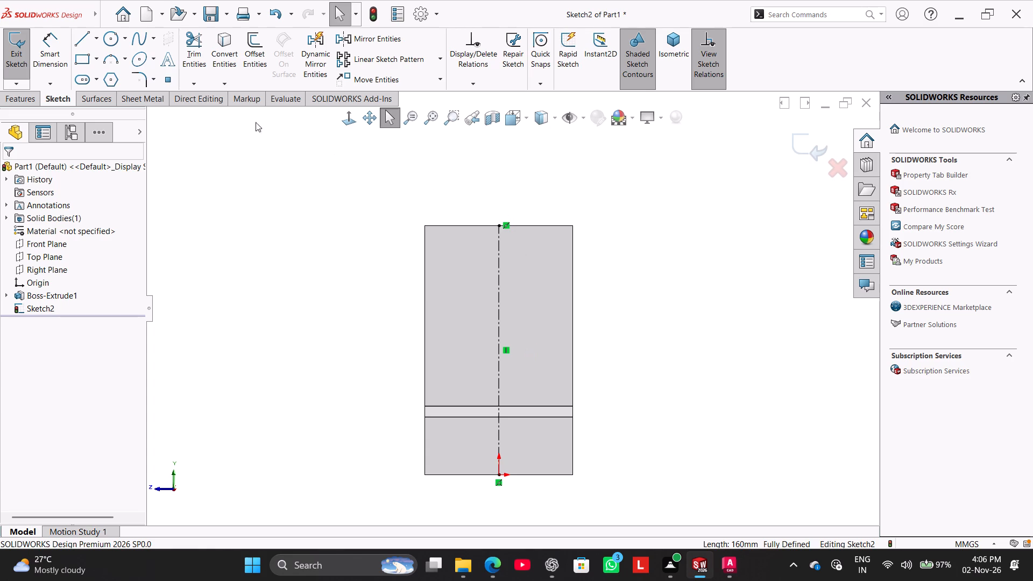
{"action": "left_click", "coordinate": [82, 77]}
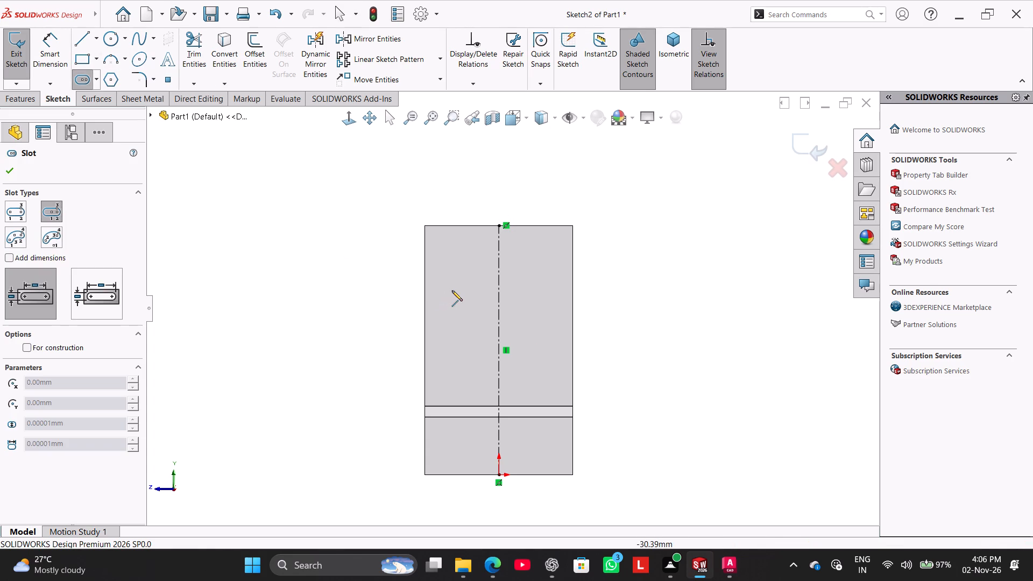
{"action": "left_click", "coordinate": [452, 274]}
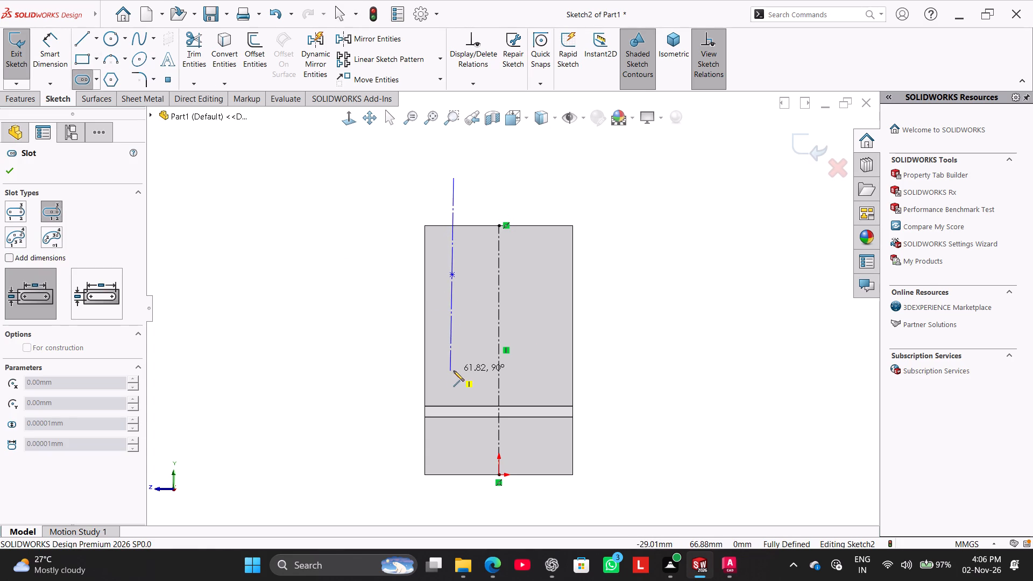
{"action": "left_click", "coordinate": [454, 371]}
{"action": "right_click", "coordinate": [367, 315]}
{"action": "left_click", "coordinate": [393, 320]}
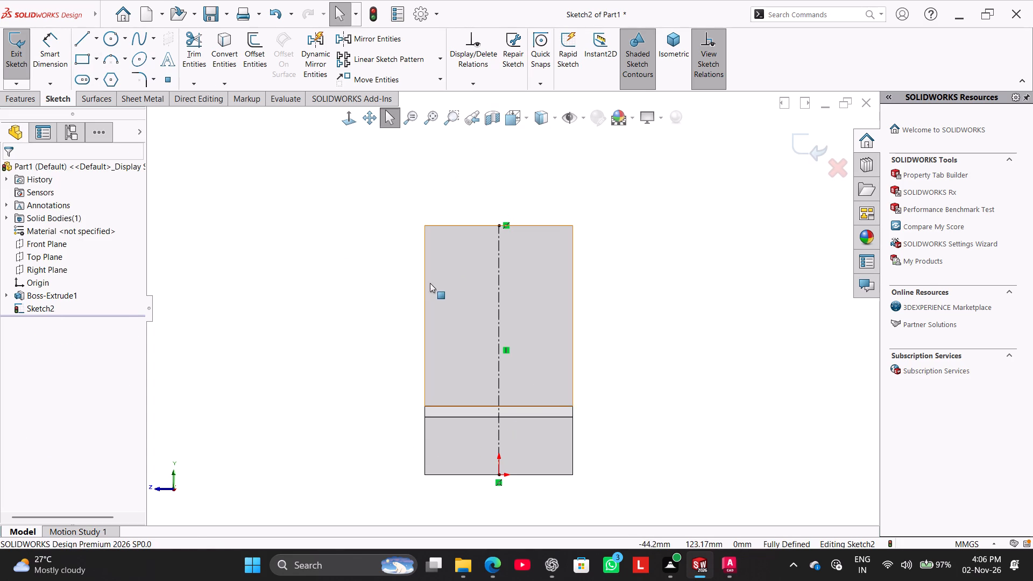
Sketch a vertical centerpoint slot left of the centerline near the wall's top edge, about 59 mm between arc centers and 19 mm wide.
{"action": "left_click", "coordinate": [80, 76]}
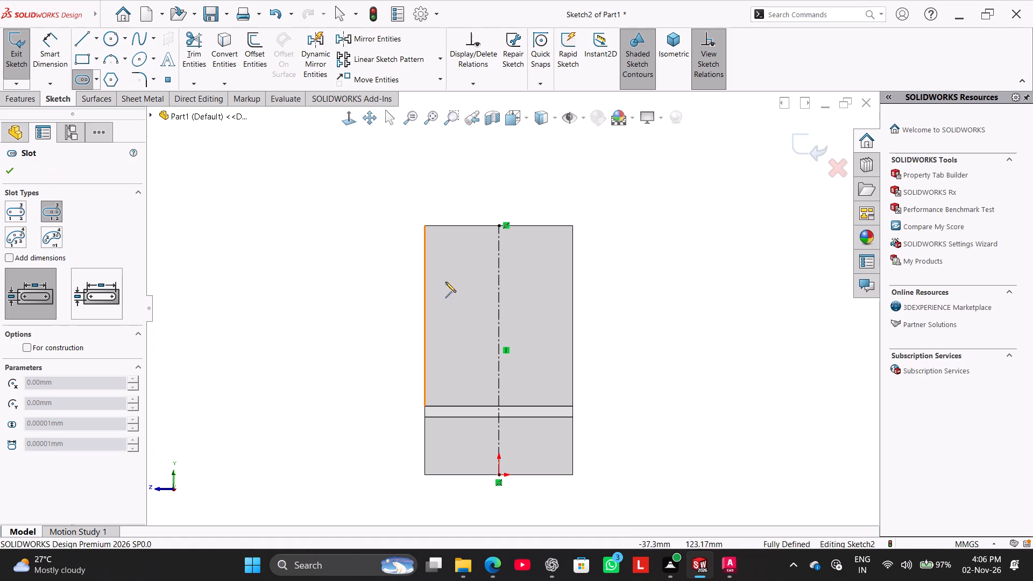
{"action": "left_click", "coordinate": [458, 280]}
{"action": "left_click", "coordinate": [458, 327]}
{"action": "left_click", "coordinate": [473, 319]}
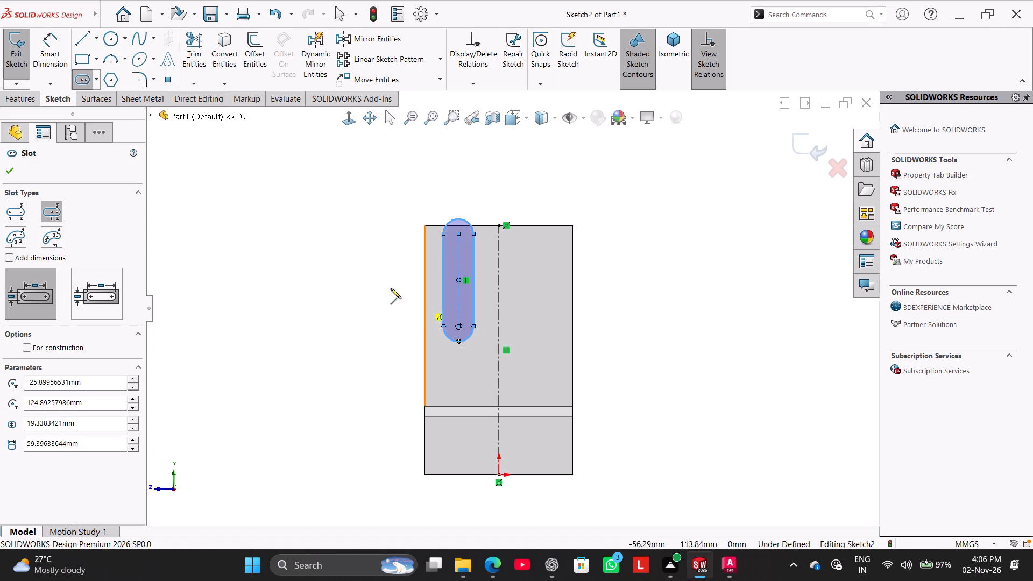
{"action": "right_click", "coordinate": [334, 265]}
{"action": "left_click", "coordinate": [356, 272]}
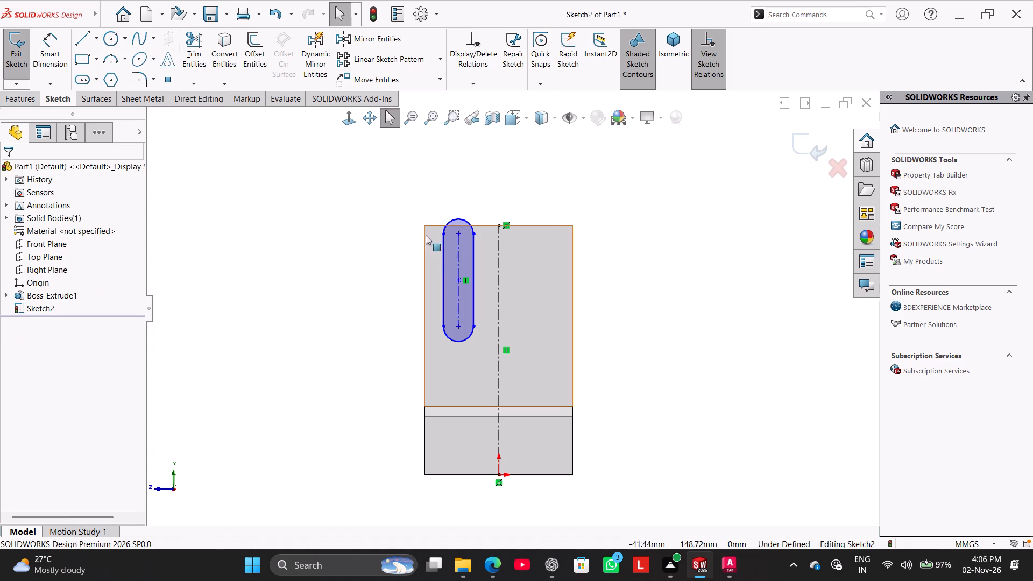
Reposition the slot's center point lower so the slot fits inside the face, about 26 mm left of the centerline.
{"action": "left_click_drag", "start_coordinate": [458, 279], "coordinate": [455, 319]}
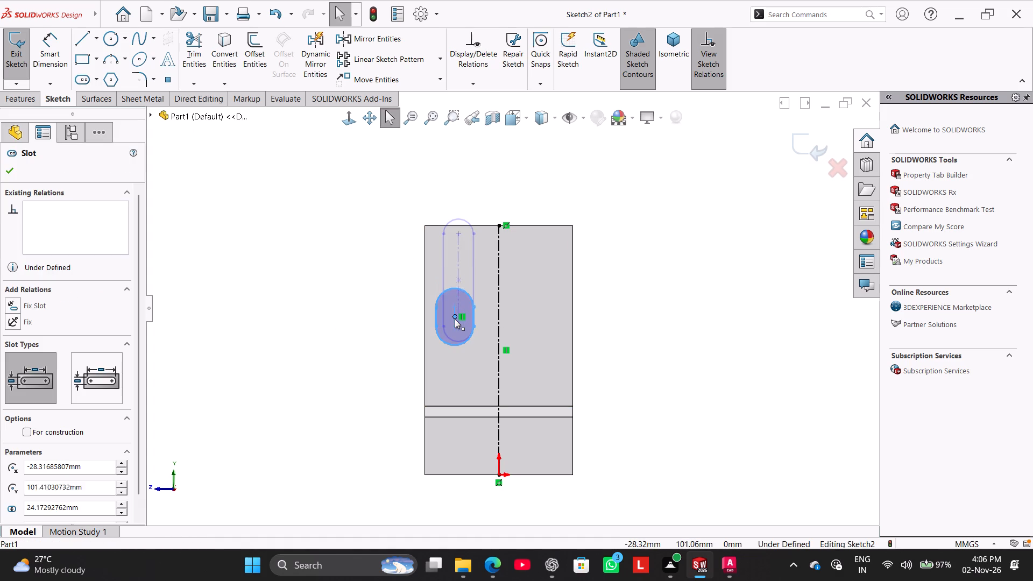
{"action": "left_click_drag", "start_coordinate": [455, 319], "coordinate": [458, 292]}
{"action": "left_click", "coordinate": [371, 297]}
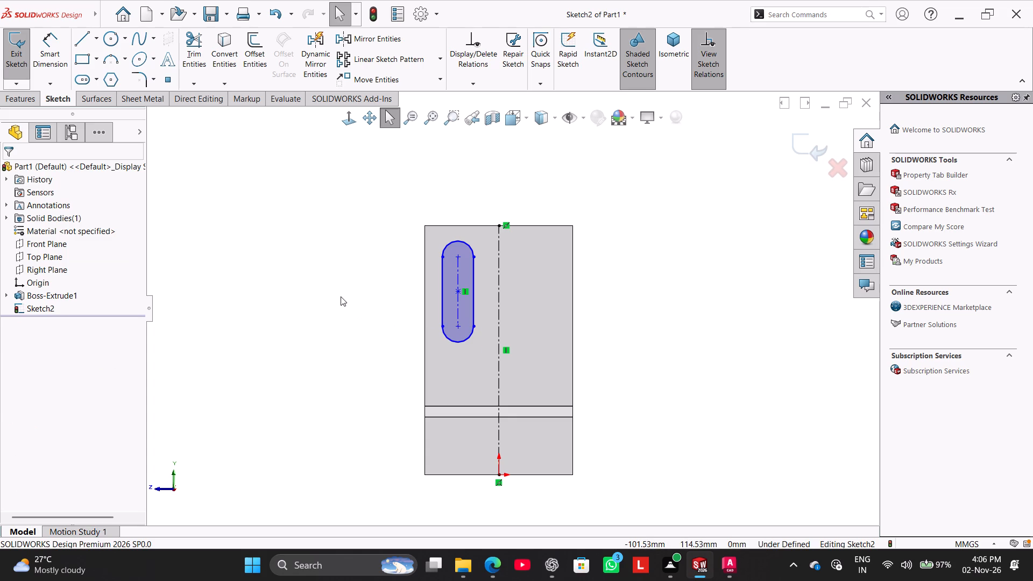
Dimension the slot's upper arc center 40 mm below the top end of the vertical centerline.
{"action": "left_click", "coordinate": [59, 56]}
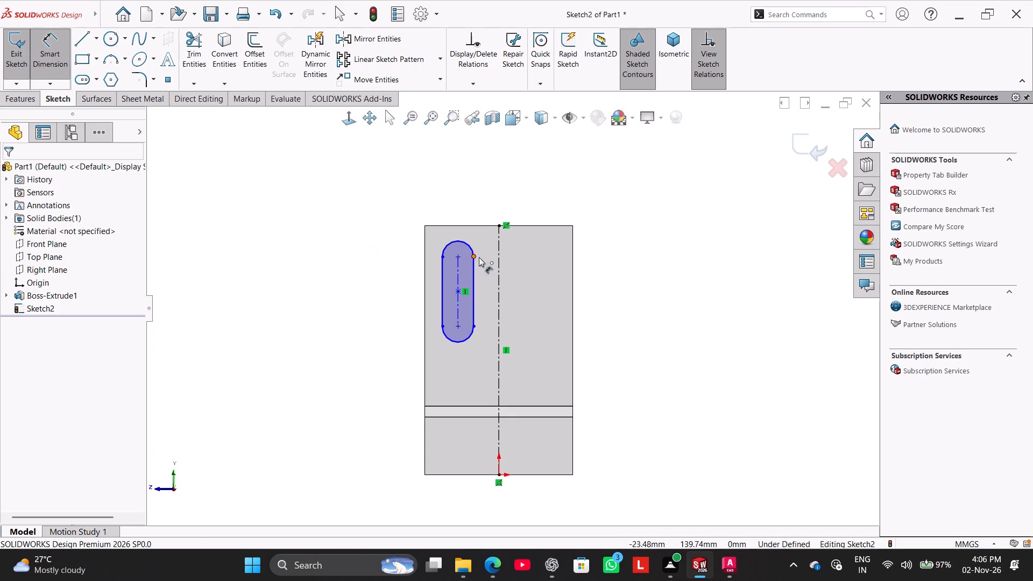
{"action": "left_click", "coordinate": [457, 256]}
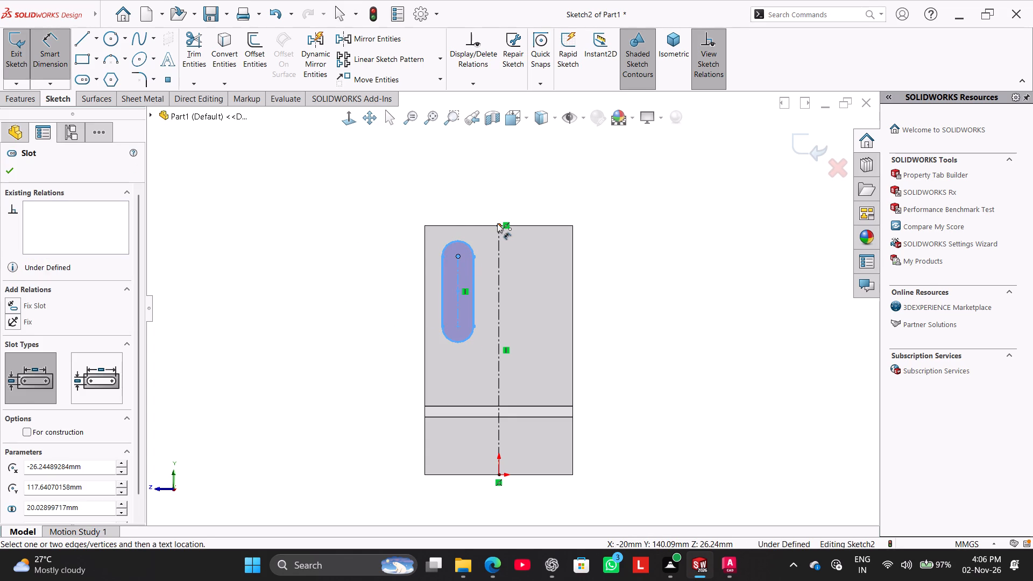
{"action": "left_click", "coordinate": [497, 223]}
{"action": "left_click", "coordinate": [335, 252]}
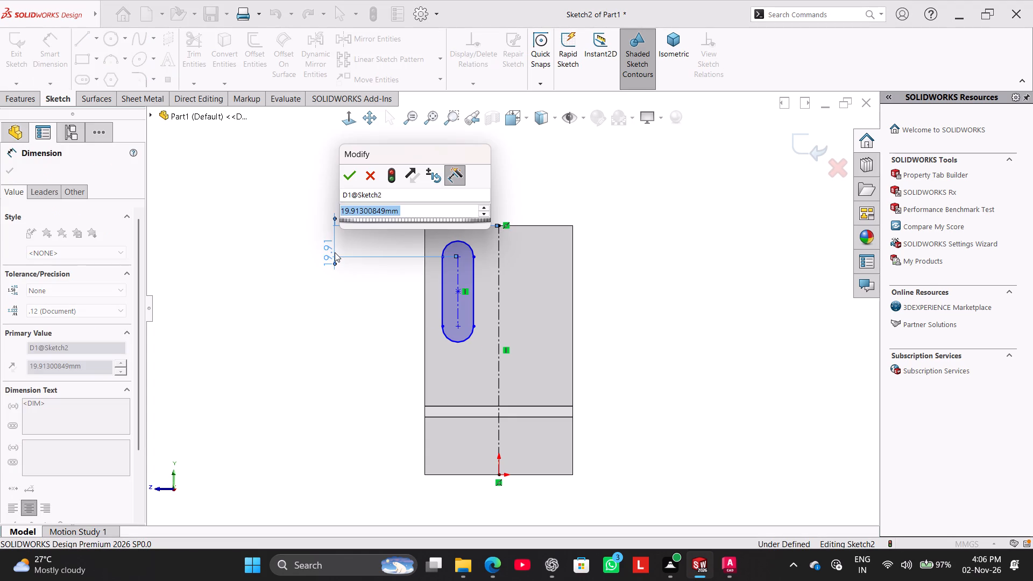
{"action": "type", "text": "40"}
{"action": "key", "text": "Return"}
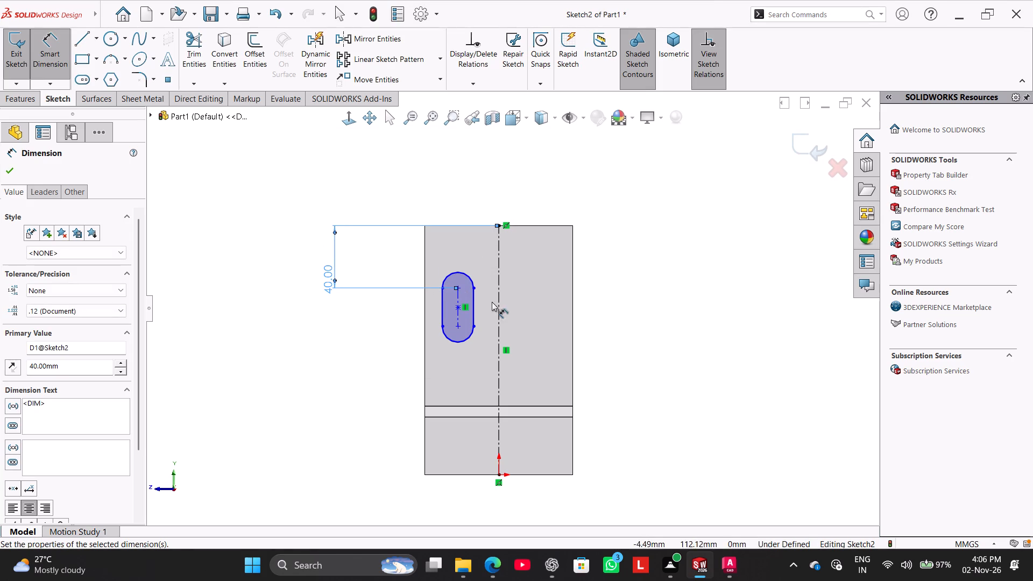
Dimension the slot's center-to-center length as 55 mm.
{"action": "left_click", "coordinate": [457, 298]}
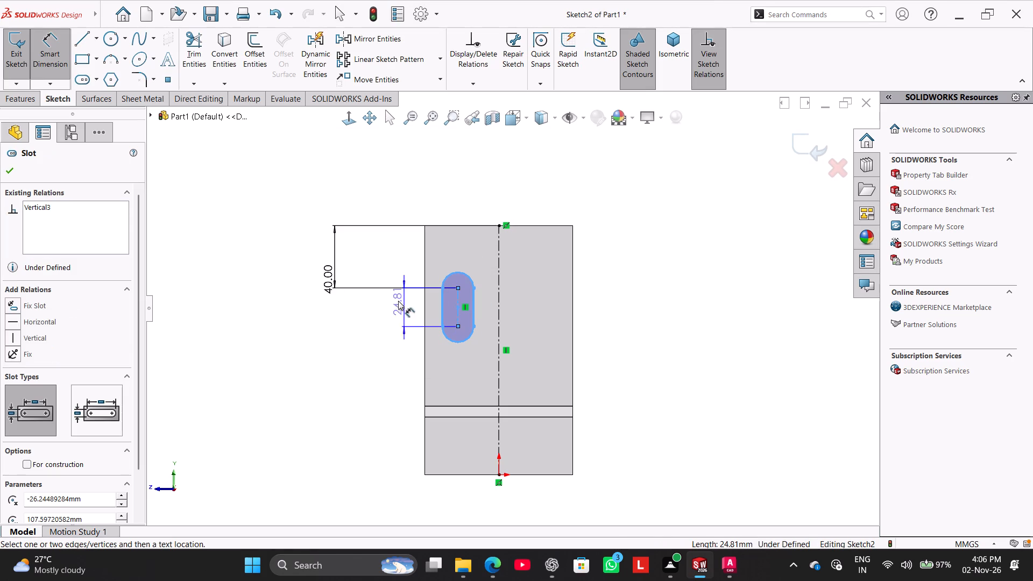
{"action": "left_click", "coordinate": [380, 302]}
{"action": "type", "text": "55"}
{"action": "key", "text": "Return"}
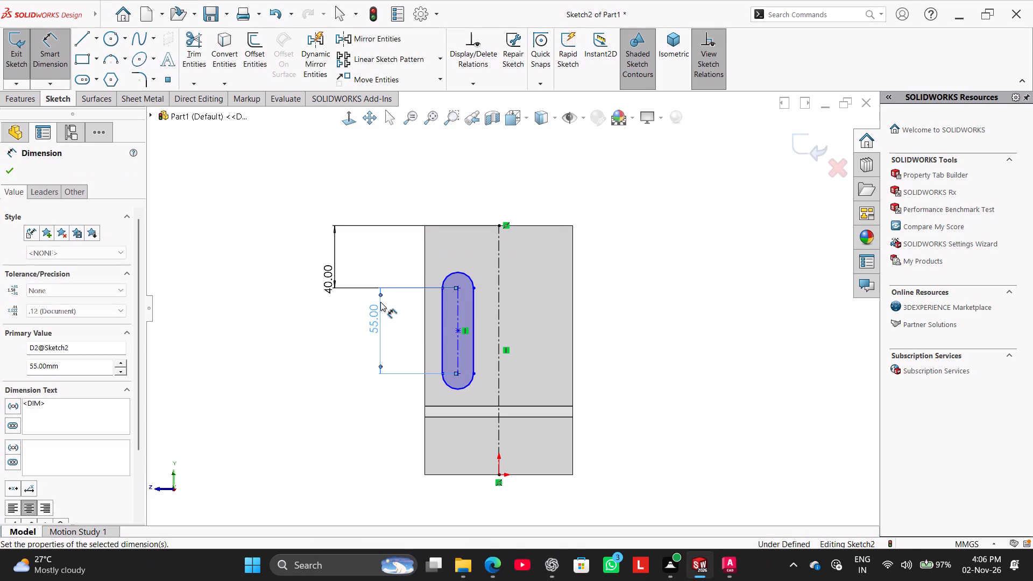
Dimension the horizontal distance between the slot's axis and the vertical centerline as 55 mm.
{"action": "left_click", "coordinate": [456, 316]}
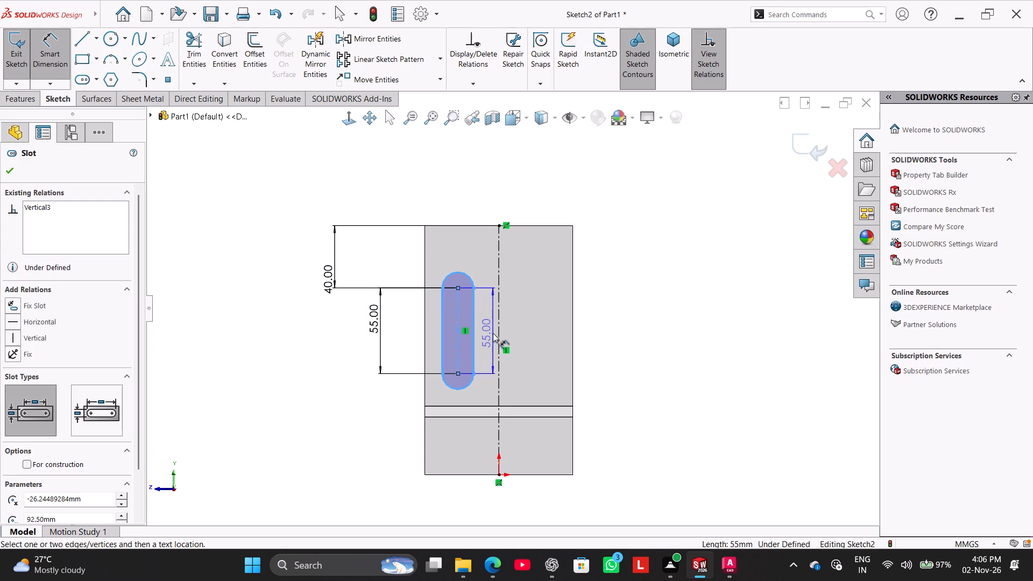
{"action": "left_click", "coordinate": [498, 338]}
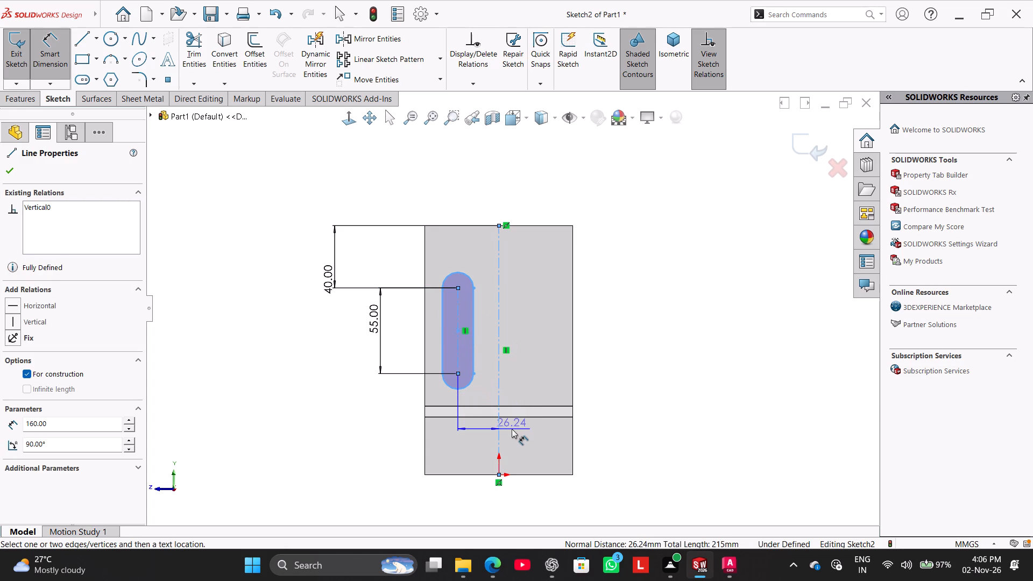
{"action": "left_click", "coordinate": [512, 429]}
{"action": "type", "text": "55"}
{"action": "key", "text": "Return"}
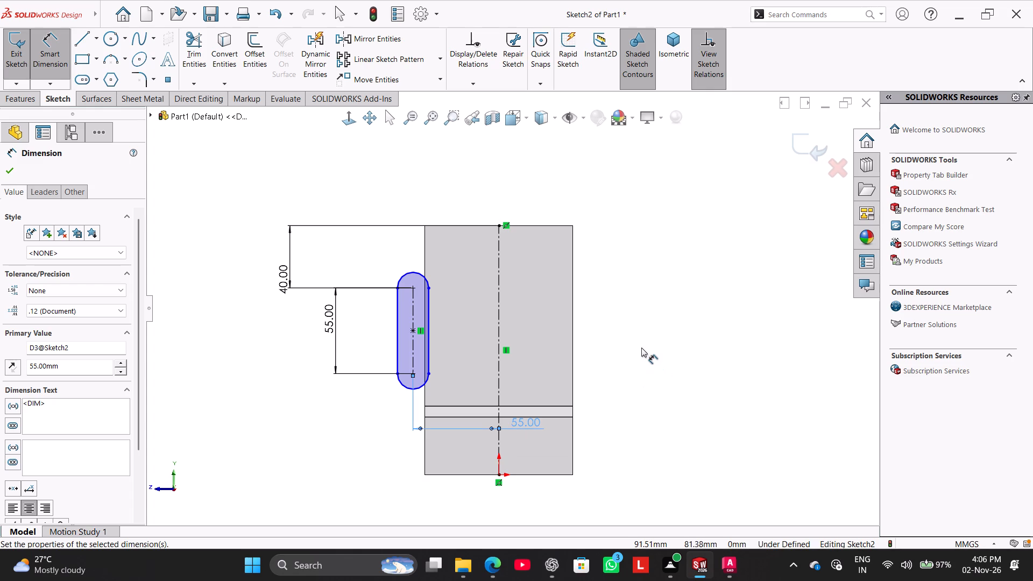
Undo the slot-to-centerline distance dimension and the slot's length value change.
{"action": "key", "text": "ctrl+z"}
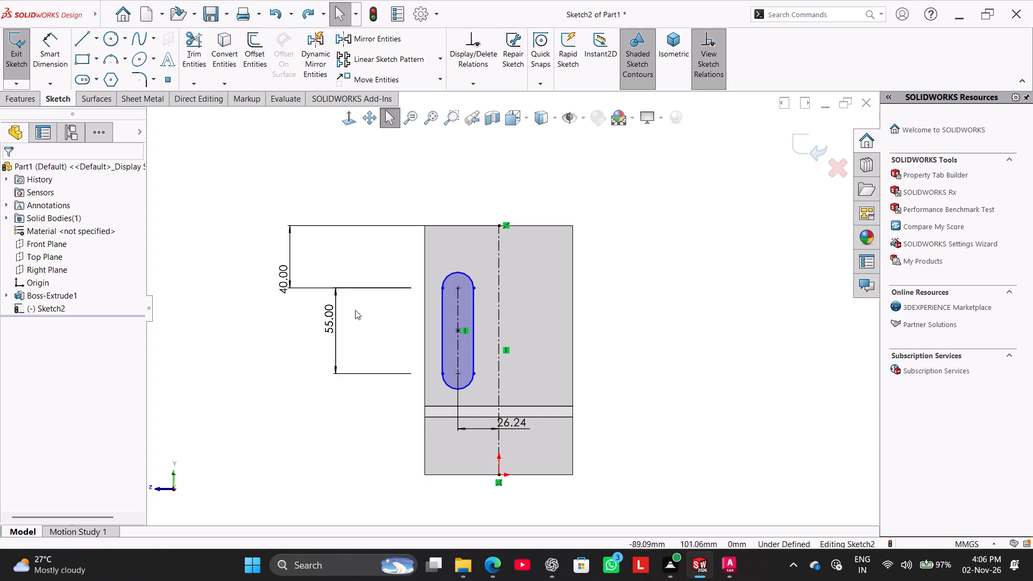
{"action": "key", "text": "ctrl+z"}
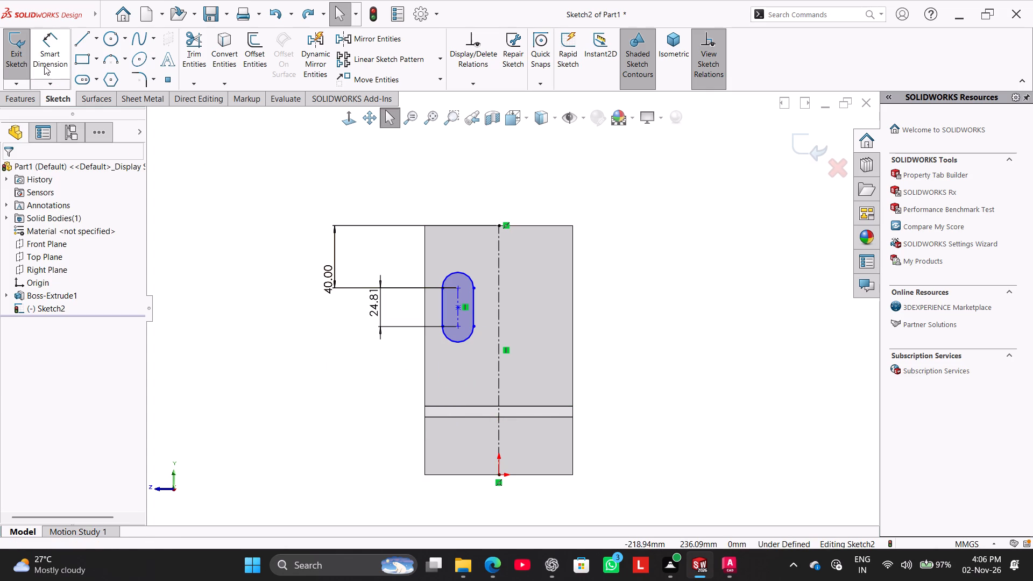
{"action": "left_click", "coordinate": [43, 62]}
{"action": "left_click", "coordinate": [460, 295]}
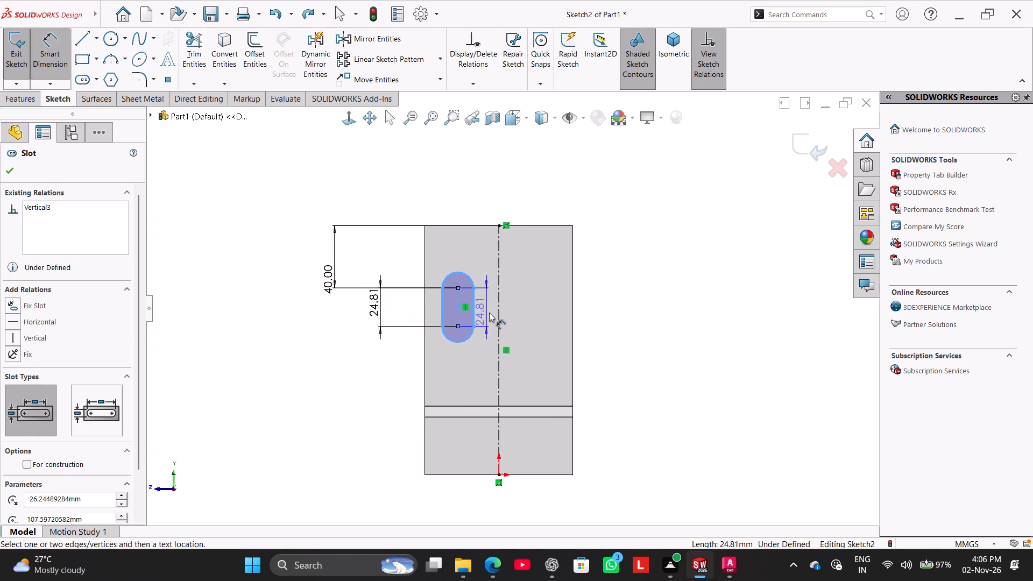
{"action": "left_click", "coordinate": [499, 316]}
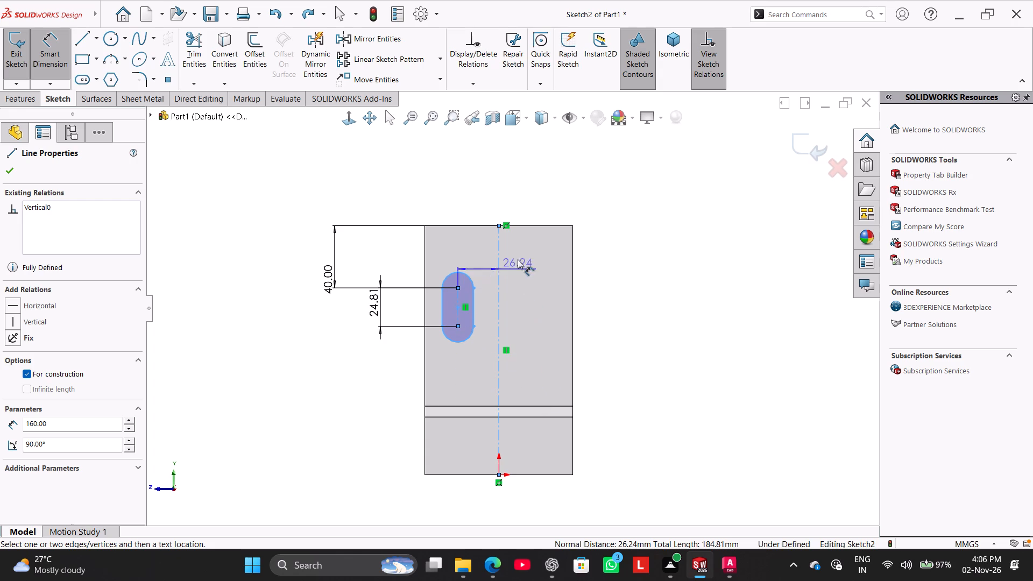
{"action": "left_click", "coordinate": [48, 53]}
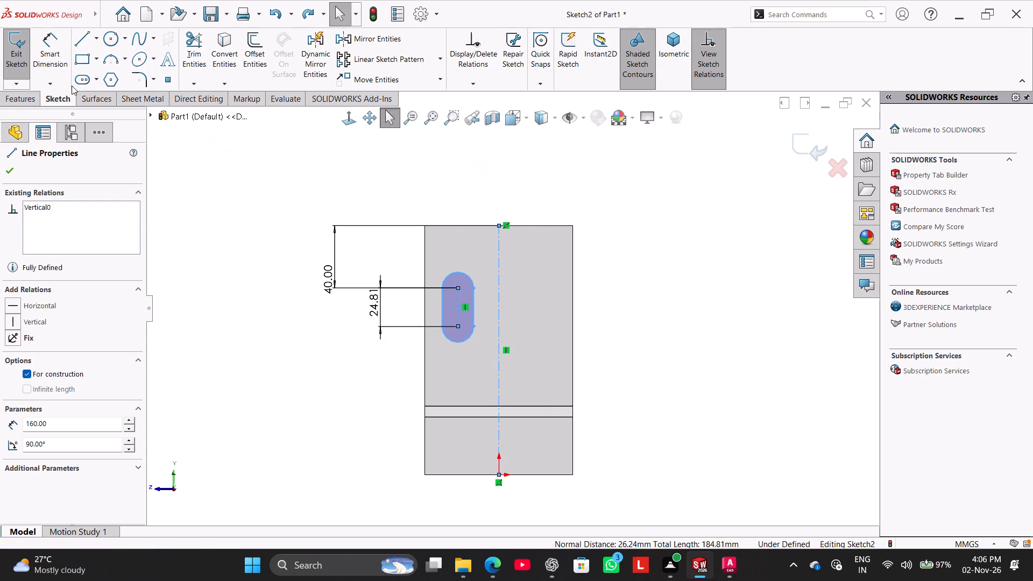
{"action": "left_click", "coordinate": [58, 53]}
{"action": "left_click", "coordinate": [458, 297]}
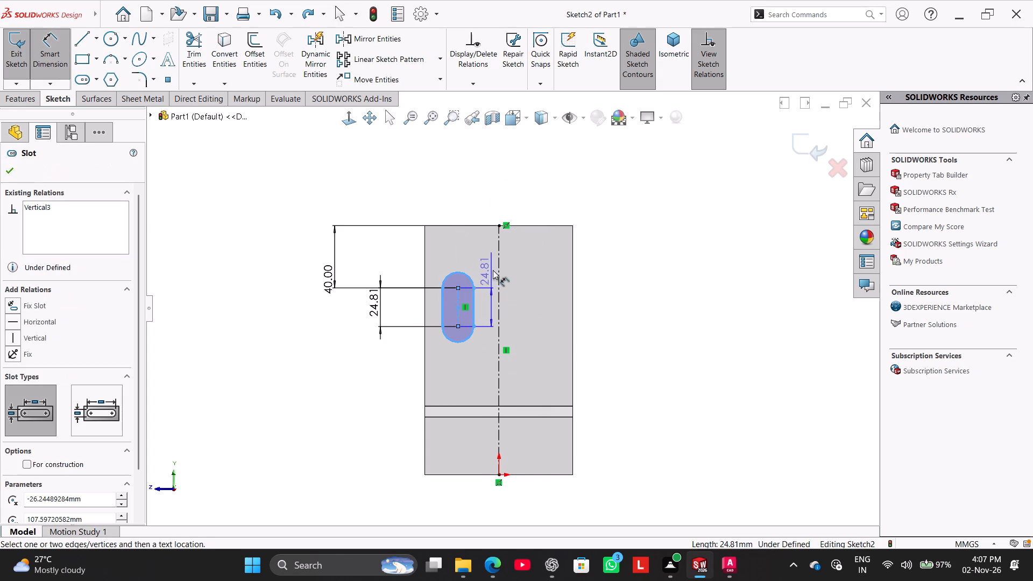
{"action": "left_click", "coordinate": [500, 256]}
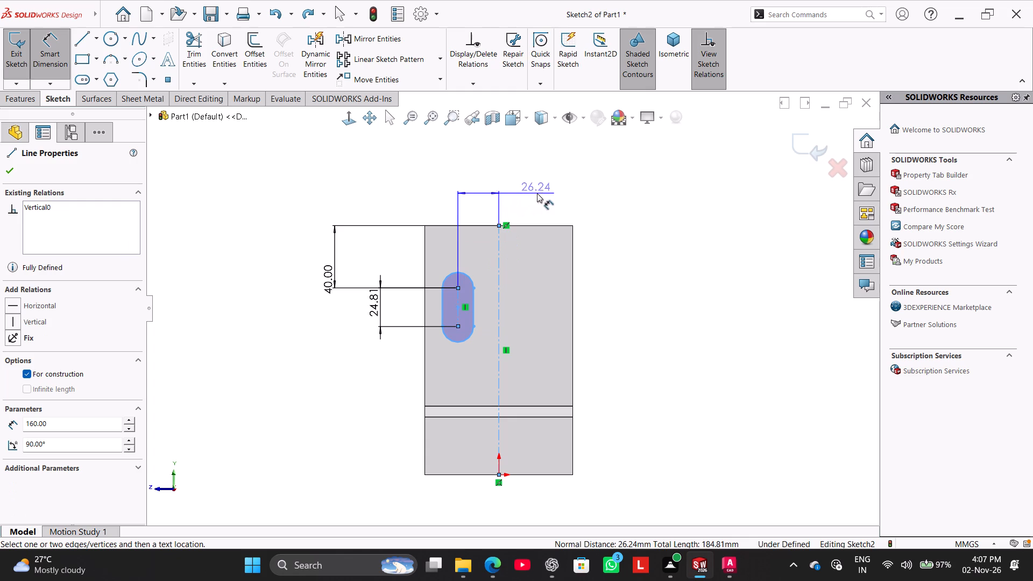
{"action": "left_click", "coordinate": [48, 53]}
Dimension the horizontal distance between the slot's axis and the vertical centerline as 27.5 mm.
{"action": "left_click", "coordinate": [48, 55]}
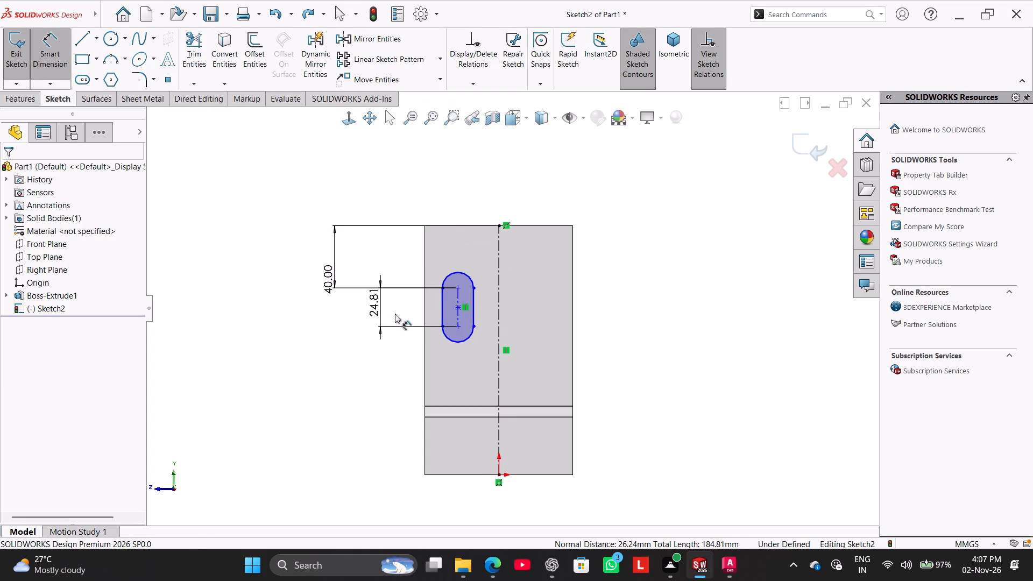
{"action": "left_click", "coordinate": [457, 315]}
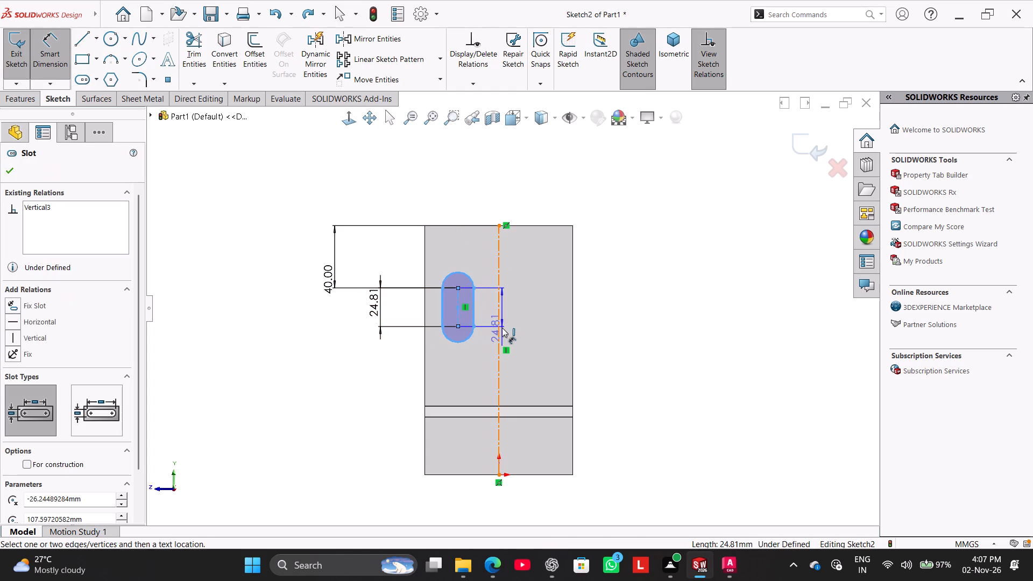
{"action": "left_click", "coordinate": [499, 328]}
{"action": "left_click", "coordinate": [473, 367]}
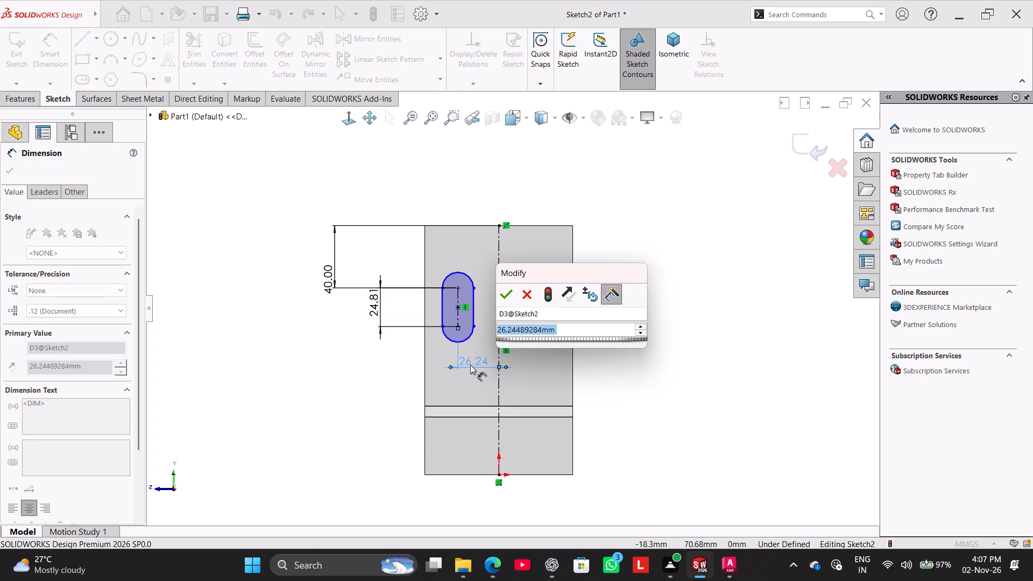
{"action": "type", "text": "22"}
{"action": "key", "text": "BackSpace"}
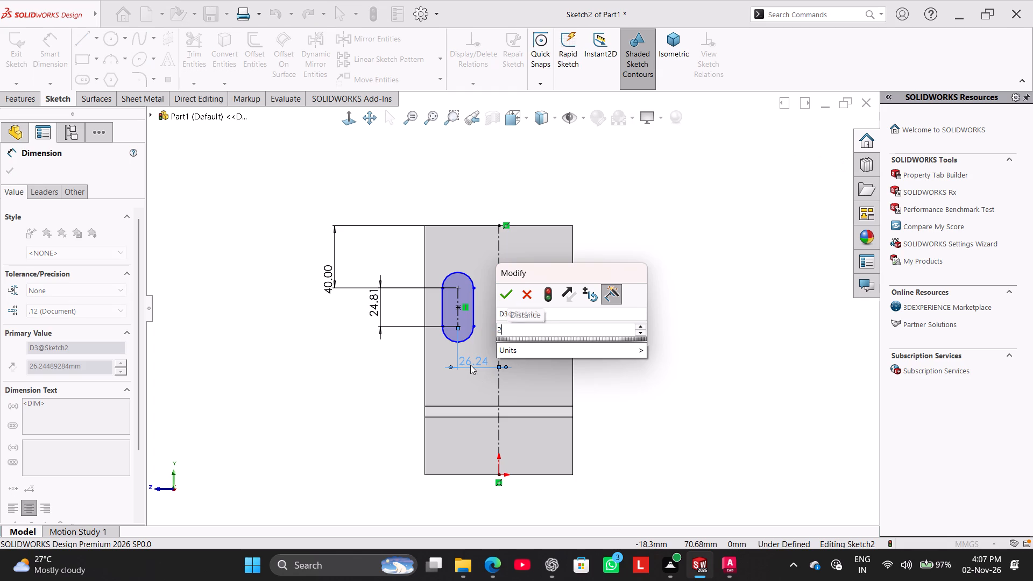
{"action": "type", "text": "7.5"}
{"action": "key", "text": "Return"}
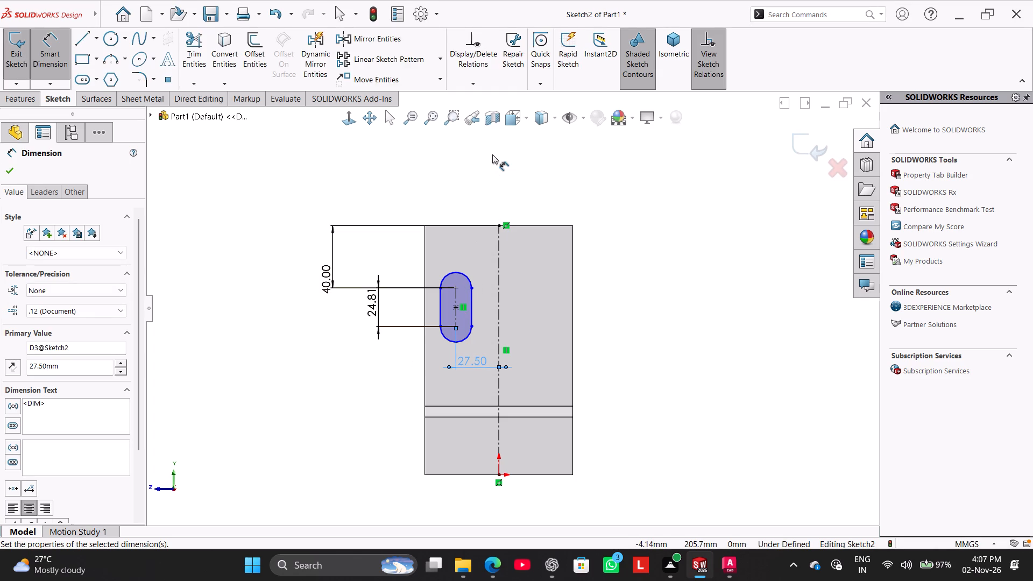
Dimension the slot's width between its two straight sides as 15 mm.
{"action": "left_click", "coordinate": [470, 295]}
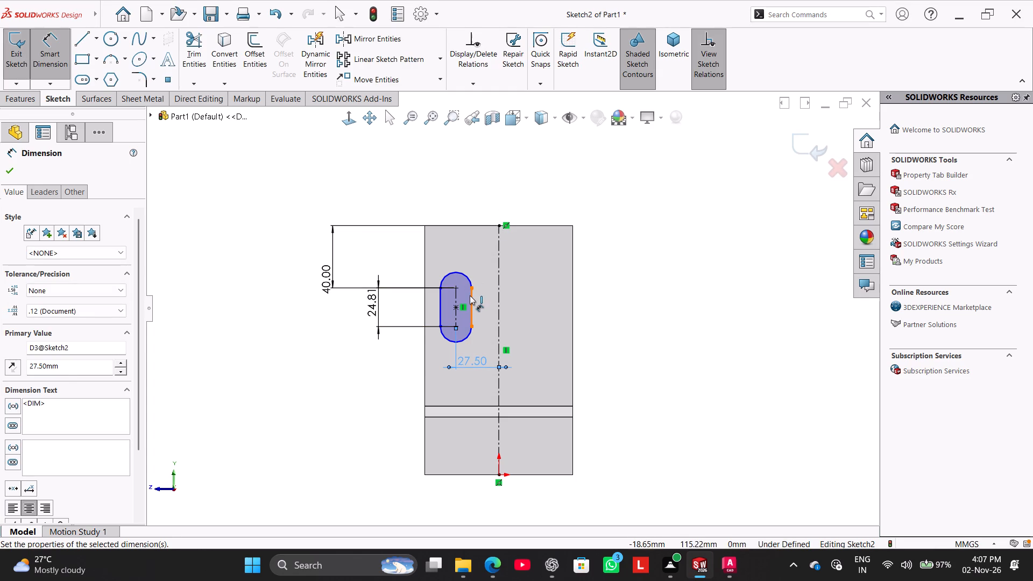
{"action": "left_click", "coordinate": [441, 295]}
{"action": "left_click", "coordinate": [460, 250]}
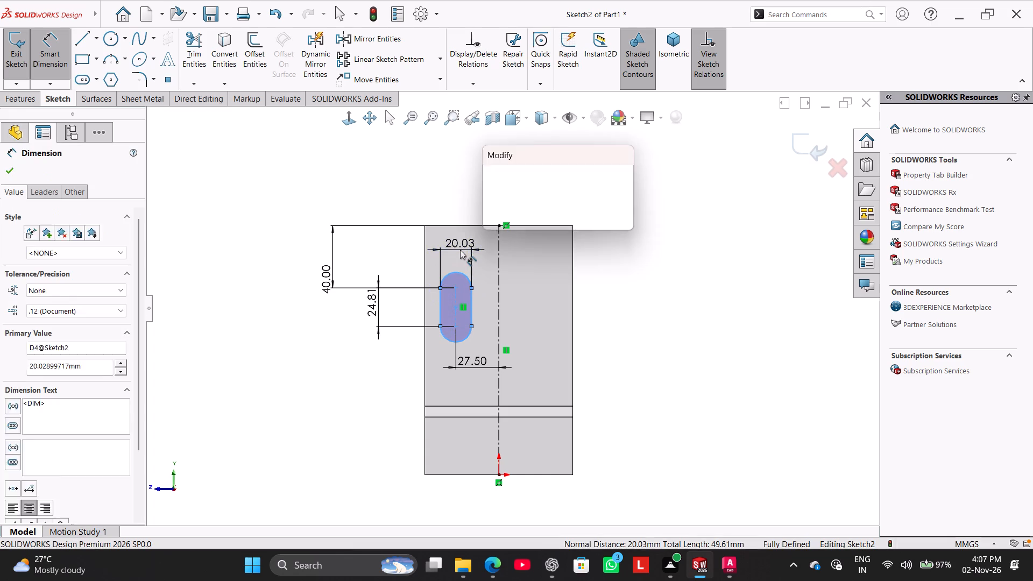
{"action": "type", "text": "15"}
{"action": "key", "text": "Return"}
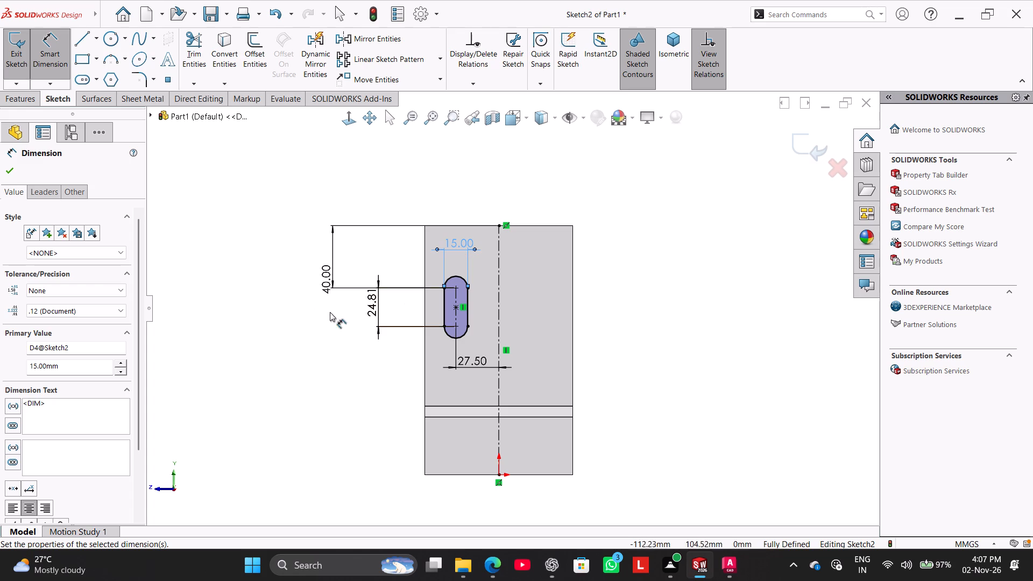
Set the slot's center-to-center length dimension to 55 mm and leave the dimension command.
{"action": "double_click", "coordinate": [364, 305]}
{"action": "type", "text": "55"}
{"action": "key", "text": "Return"}
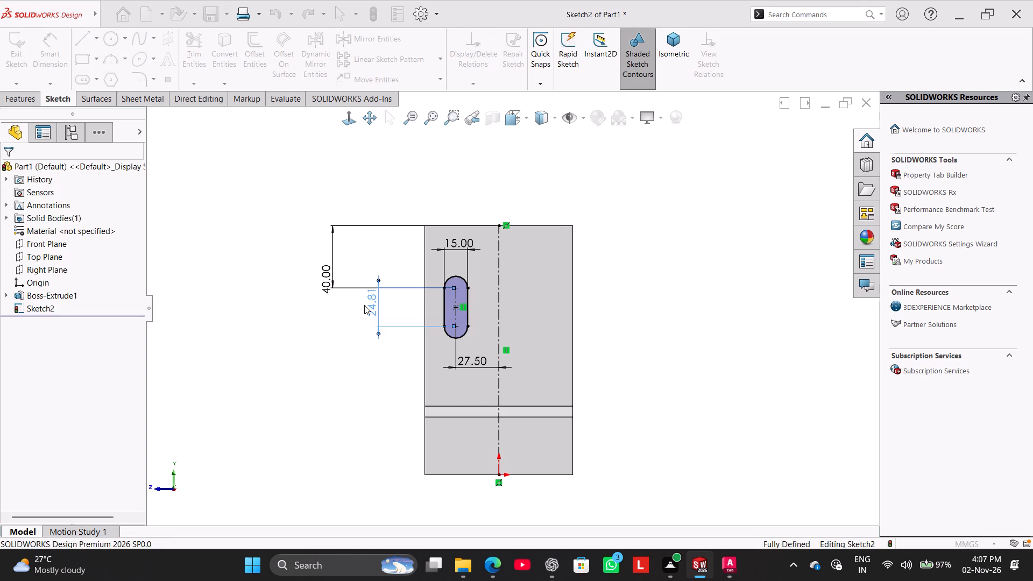
{"action": "right_click", "coordinate": [298, 321]}
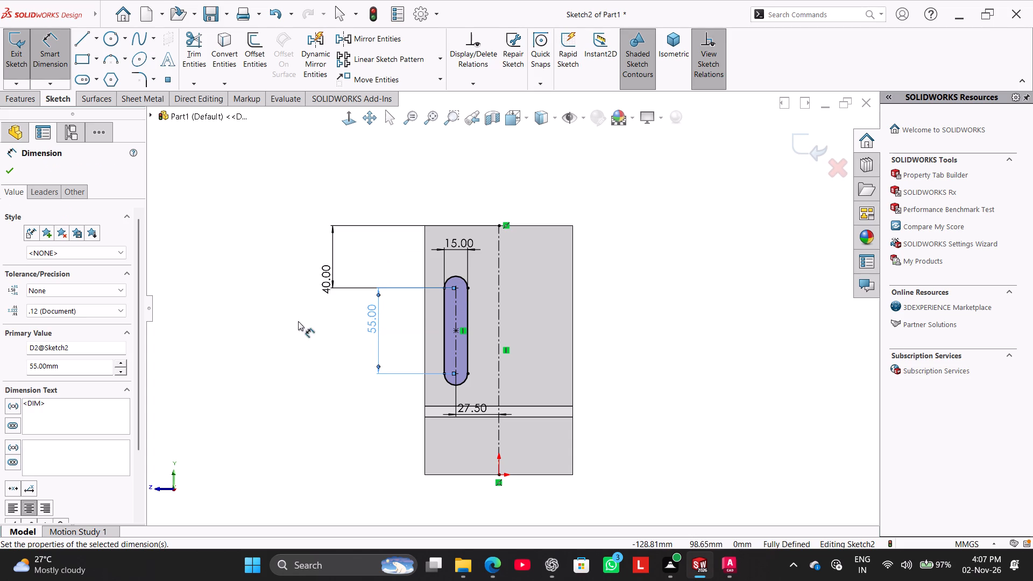
{"action": "left_click", "coordinate": [331, 355]}
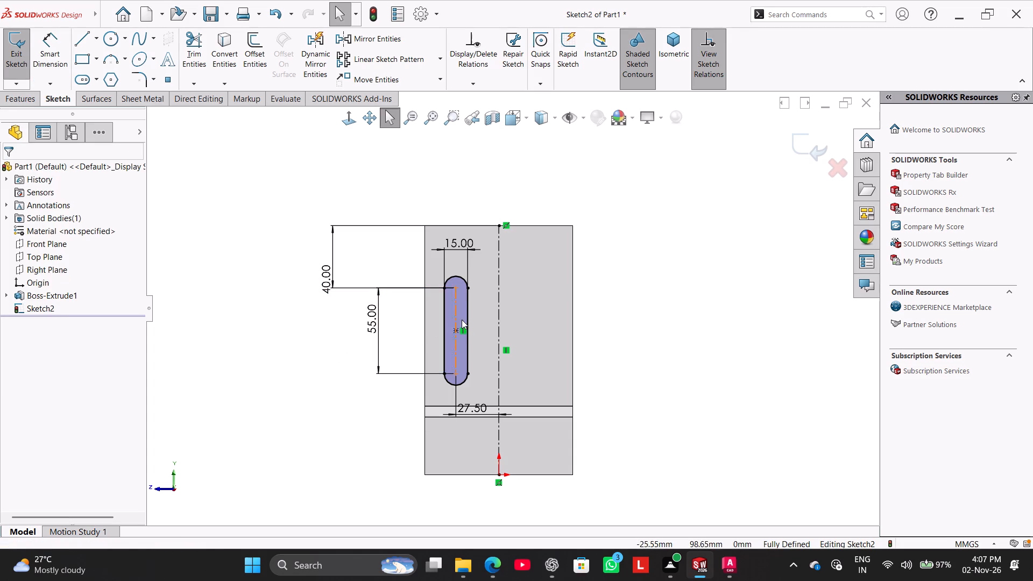
Mirror the dimensioned slot about the vertical centerline.
{"action": "left_click", "coordinate": [463, 315]}
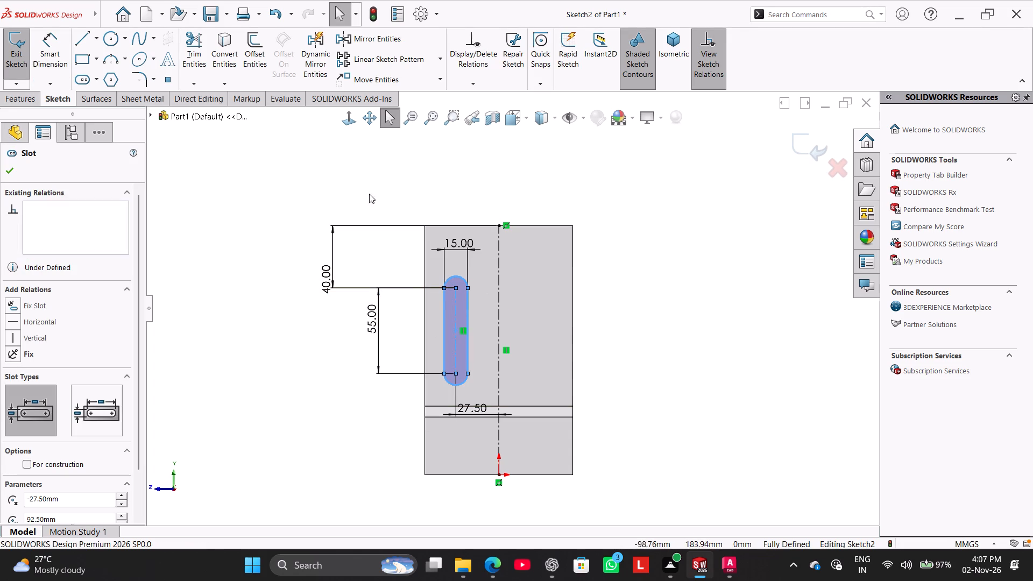
{"action": "left_click", "coordinate": [498, 270]}
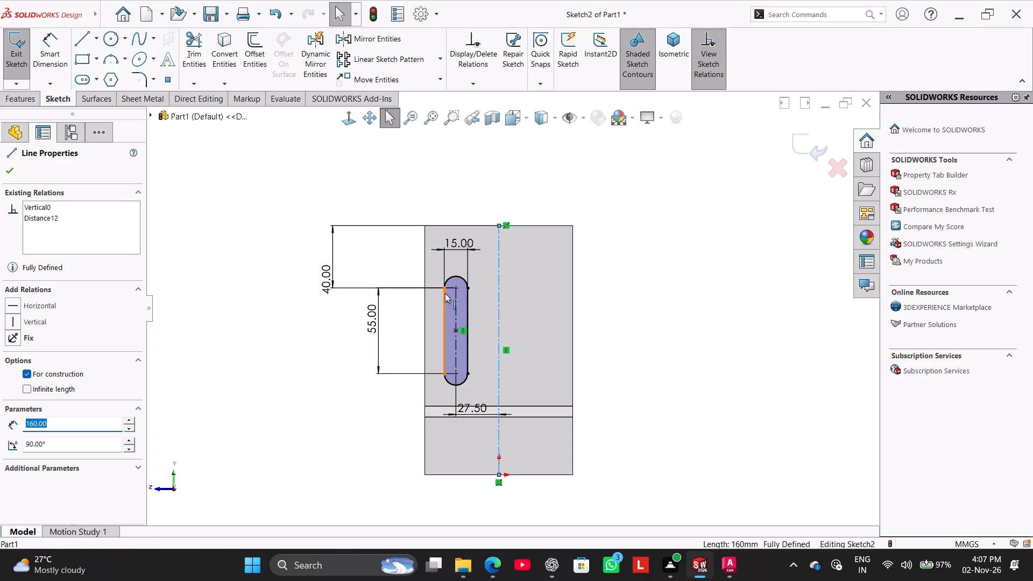
{"action": "left_click", "coordinate": [464, 299], "text": "ctrl"}
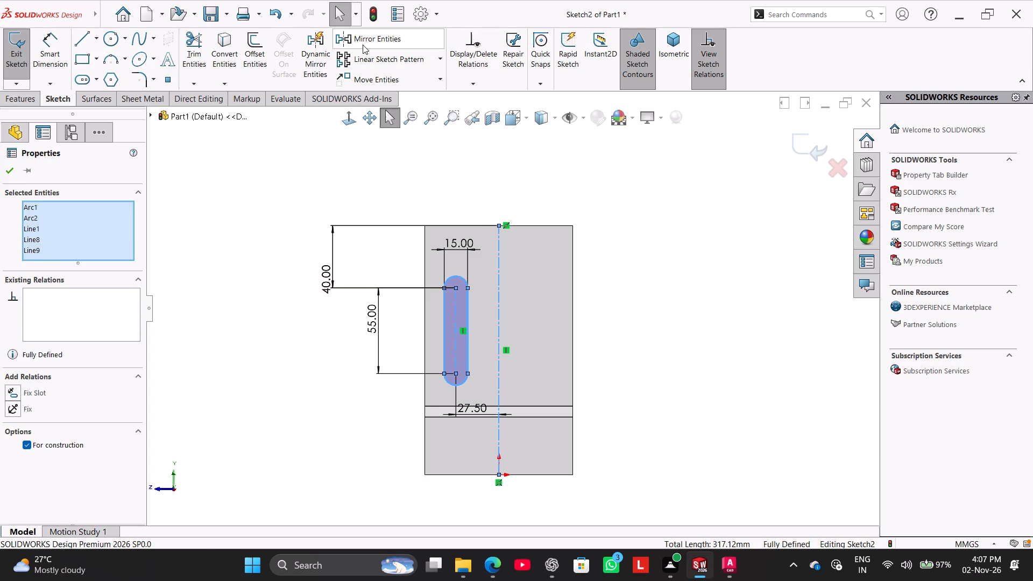
{"action": "left_click", "coordinate": [363, 45]}
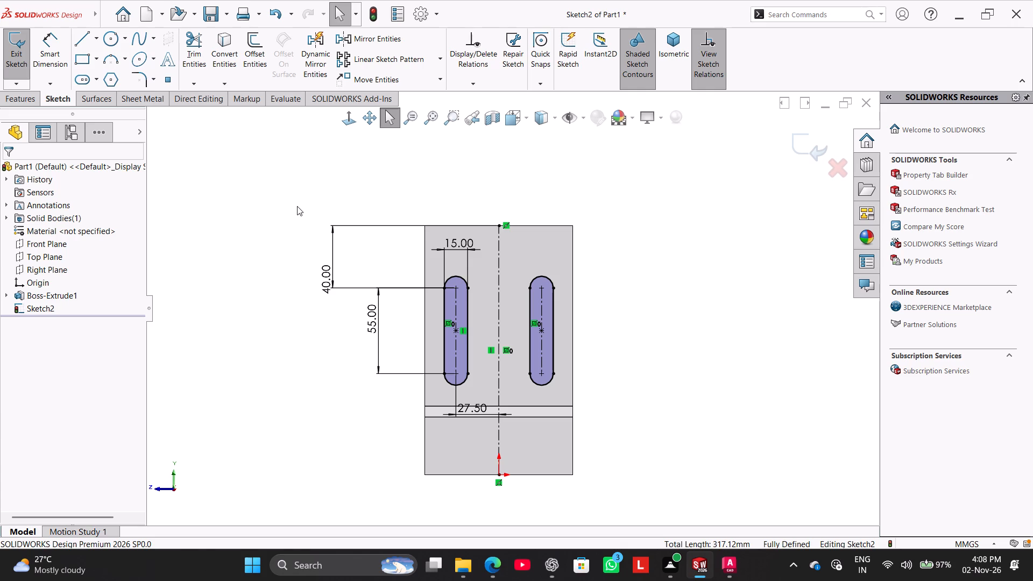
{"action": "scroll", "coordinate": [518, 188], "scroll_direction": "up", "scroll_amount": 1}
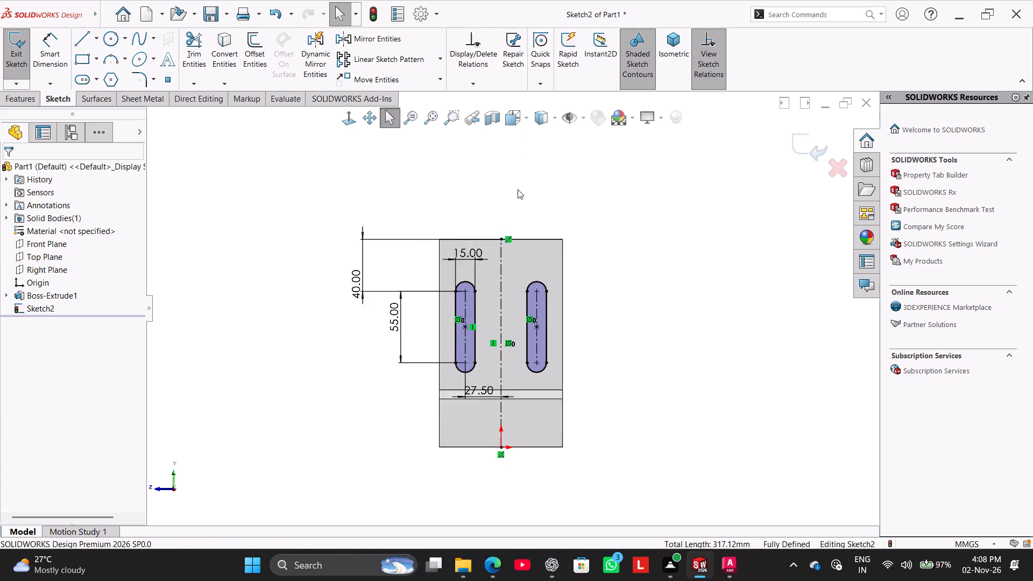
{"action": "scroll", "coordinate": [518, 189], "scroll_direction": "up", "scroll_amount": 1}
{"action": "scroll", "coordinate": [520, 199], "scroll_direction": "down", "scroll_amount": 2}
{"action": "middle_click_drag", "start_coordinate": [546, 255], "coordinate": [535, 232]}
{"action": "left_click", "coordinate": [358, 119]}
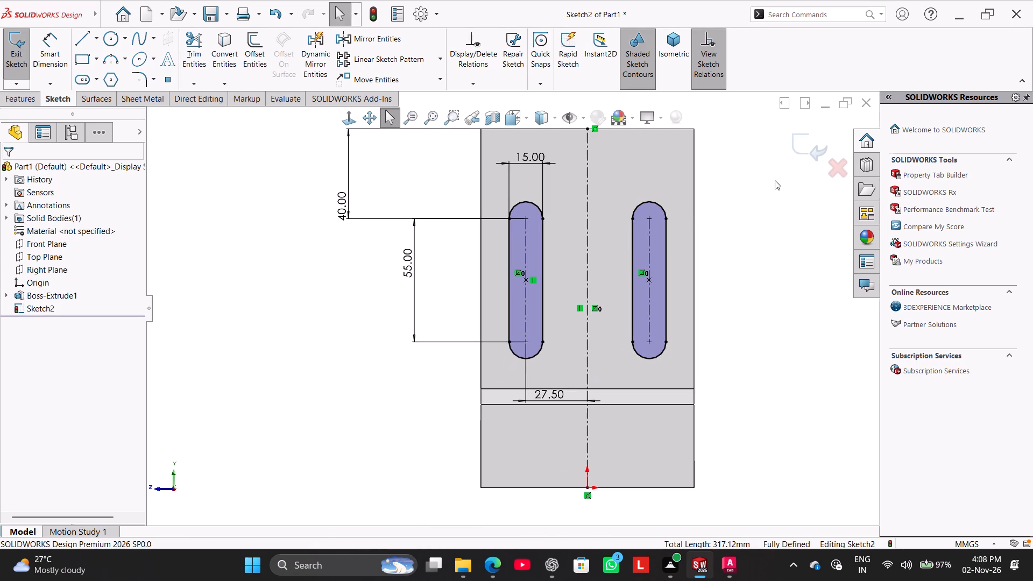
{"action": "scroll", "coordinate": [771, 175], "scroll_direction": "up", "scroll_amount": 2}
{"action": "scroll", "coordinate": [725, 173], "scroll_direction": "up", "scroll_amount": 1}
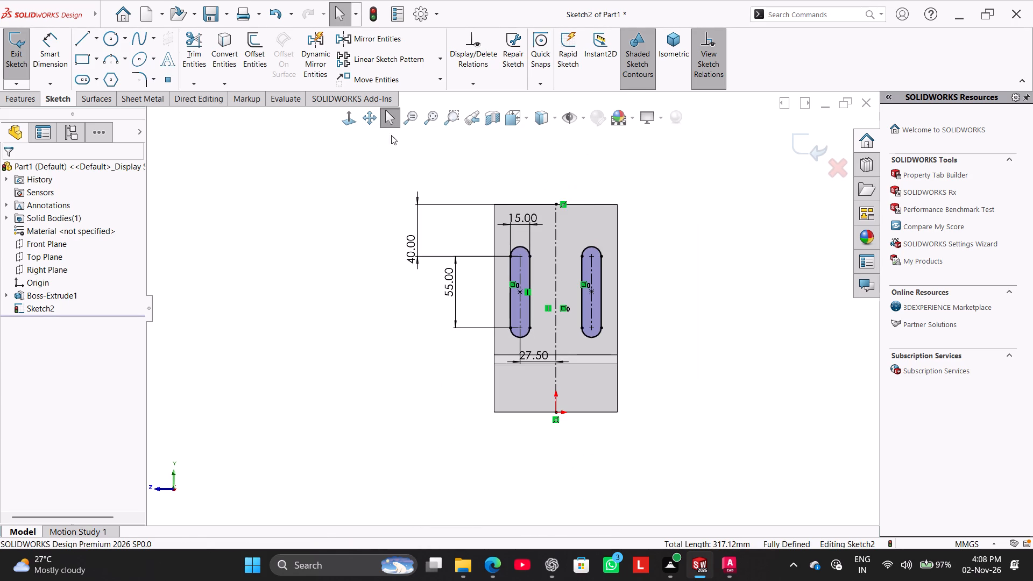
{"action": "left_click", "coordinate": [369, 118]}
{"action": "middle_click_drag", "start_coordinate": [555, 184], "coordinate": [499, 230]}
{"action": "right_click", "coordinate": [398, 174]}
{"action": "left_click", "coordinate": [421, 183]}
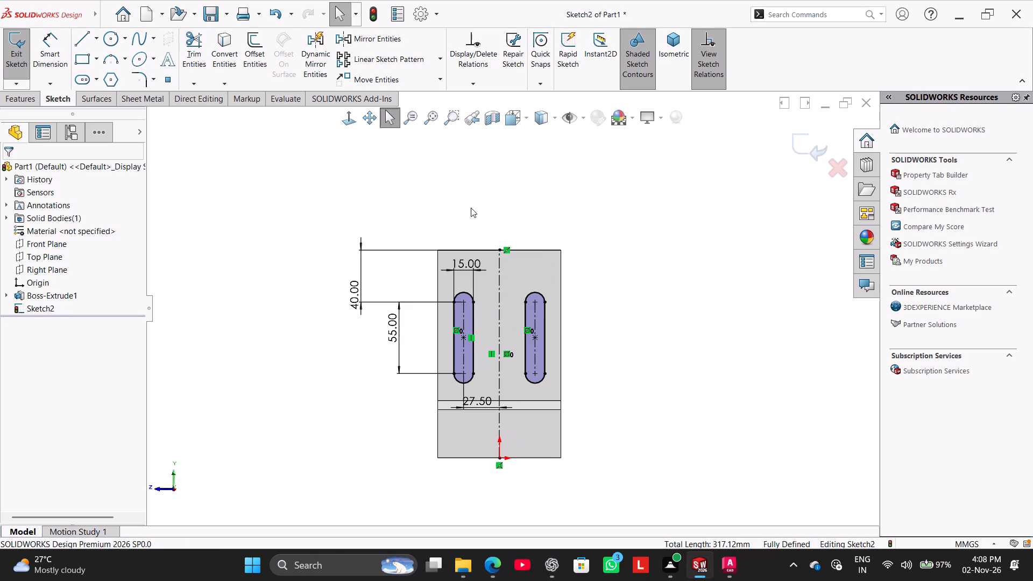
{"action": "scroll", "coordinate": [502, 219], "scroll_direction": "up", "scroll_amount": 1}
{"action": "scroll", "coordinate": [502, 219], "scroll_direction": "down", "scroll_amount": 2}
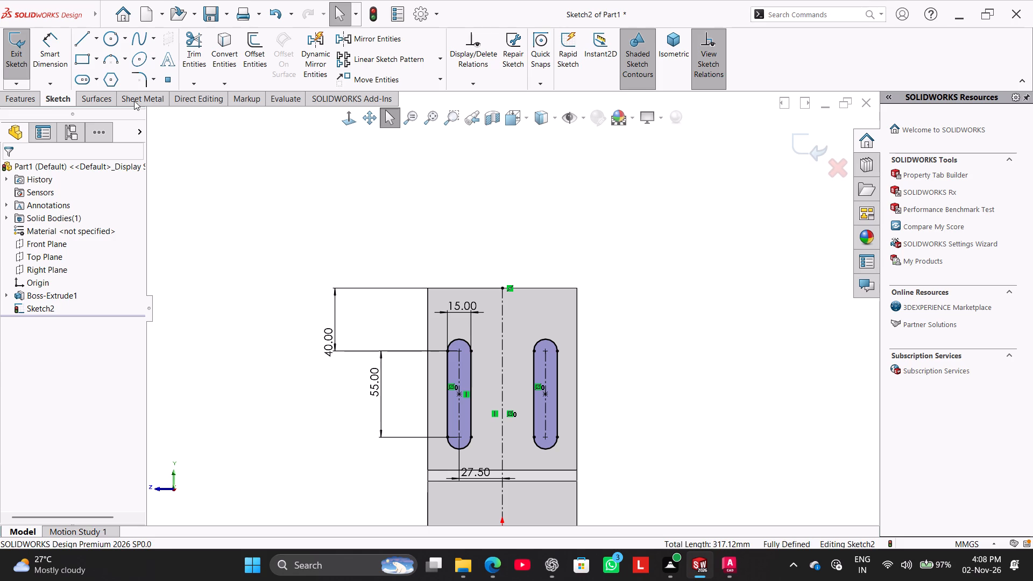
Sketch a perimeter circle of about 14 mm radius passing through the top end of the vertical centerline, between the two slots.
{"action": "left_click", "coordinate": [110, 35]}
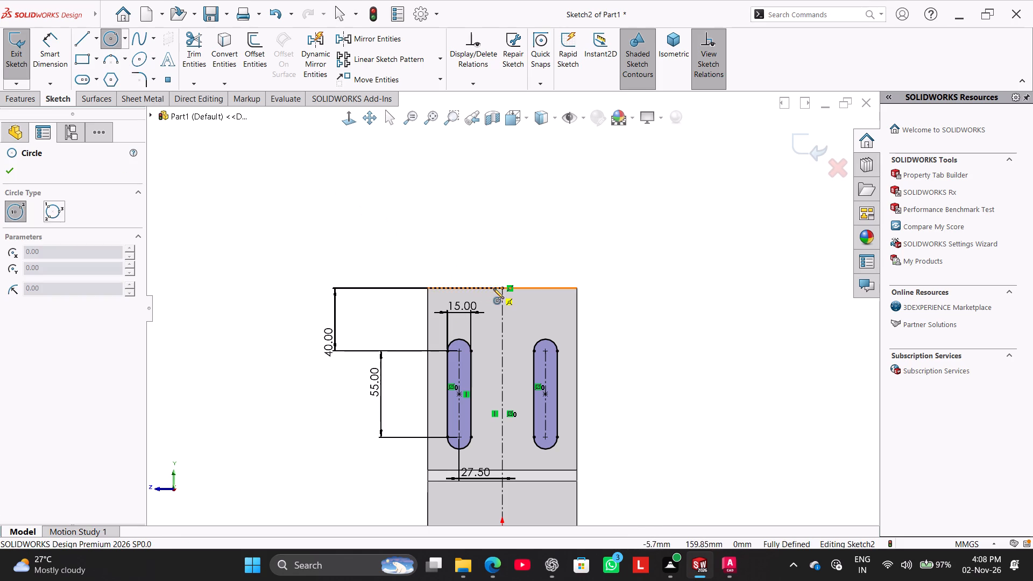
{"action": "left_click", "coordinate": [118, 34]}
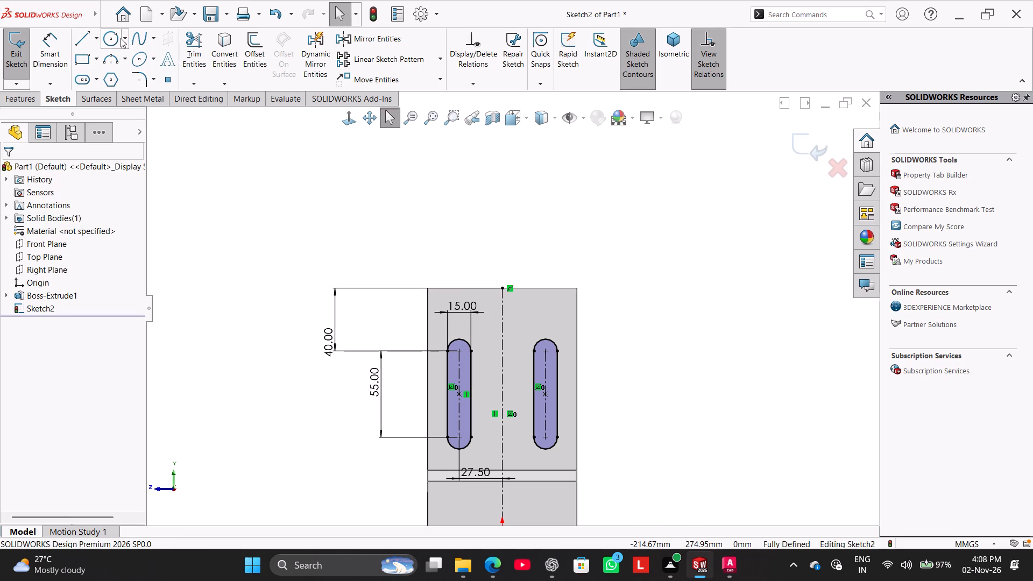
{"action": "left_click", "coordinate": [122, 40]}
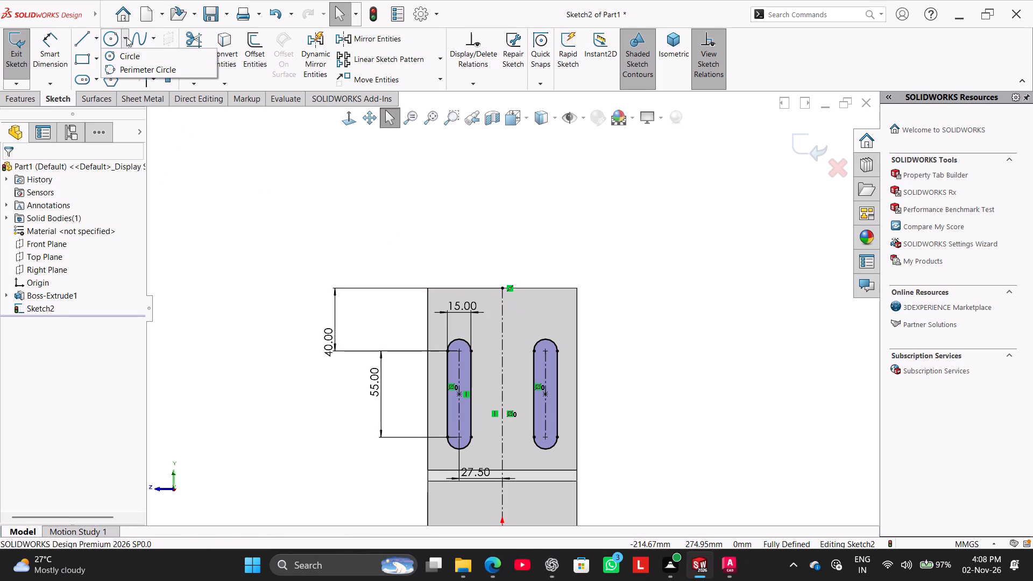
{"action": "left_click", "coordinate": [126, 37]}
{"action": "left_click", "coordinate": [126, 40]}
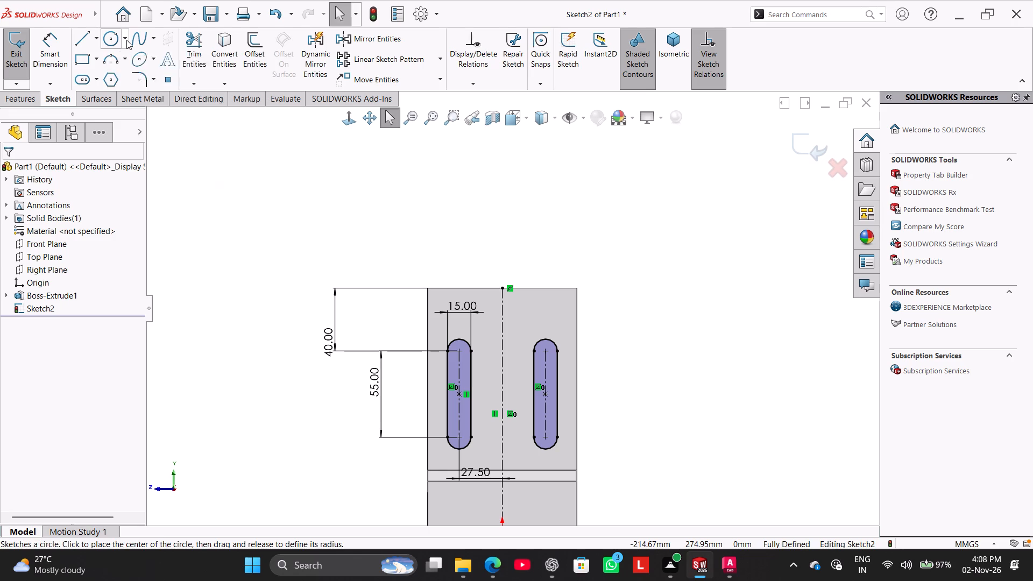
{"action": "left_click", "coordinate": [129, 73]}
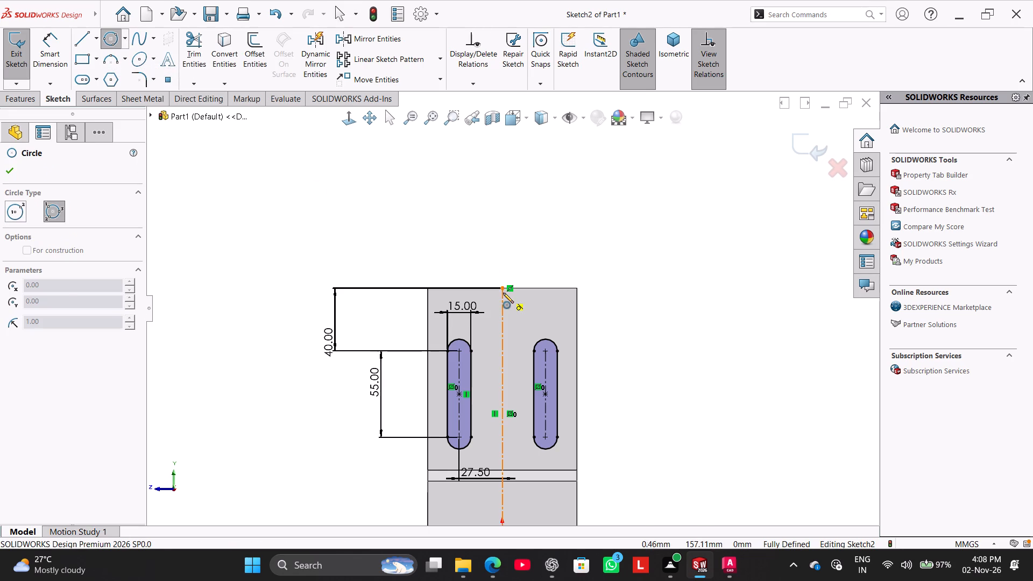
{"action": "left_click", "coordinate": [501, 290]}
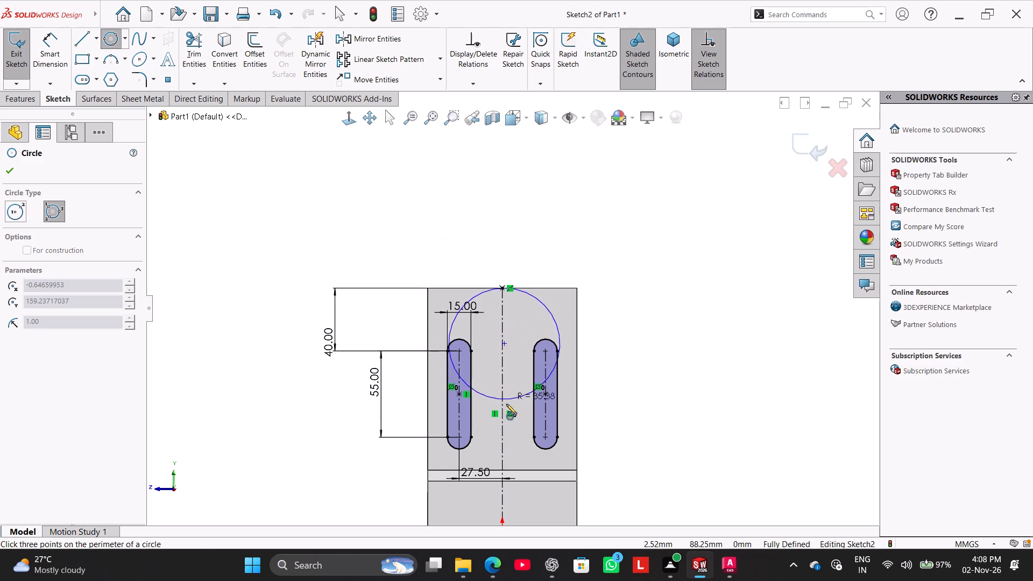
{"action": "left_click", "coordinate": [513, 331]}
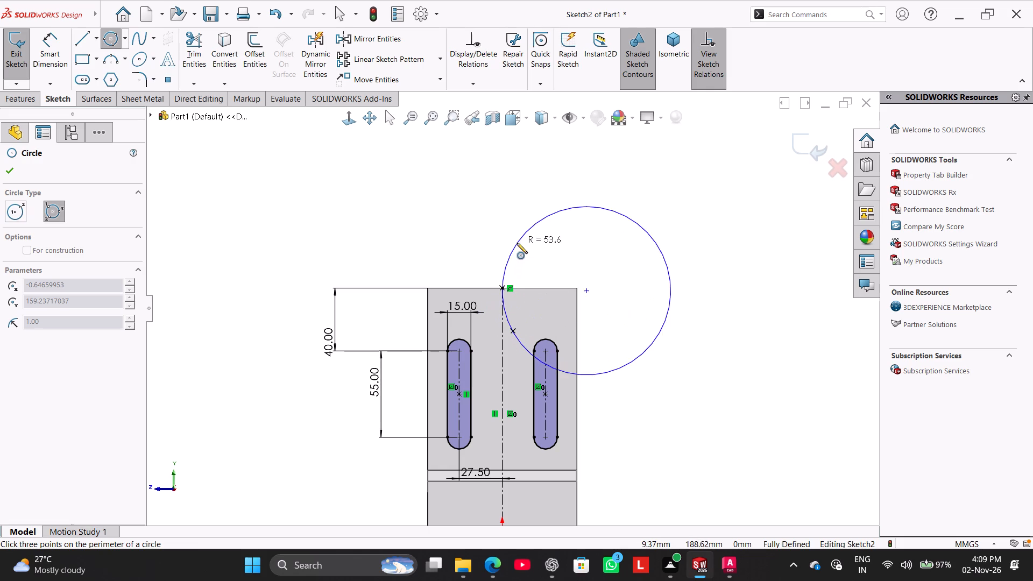
{"action": "left_click", "coordinate": [523, 297]}
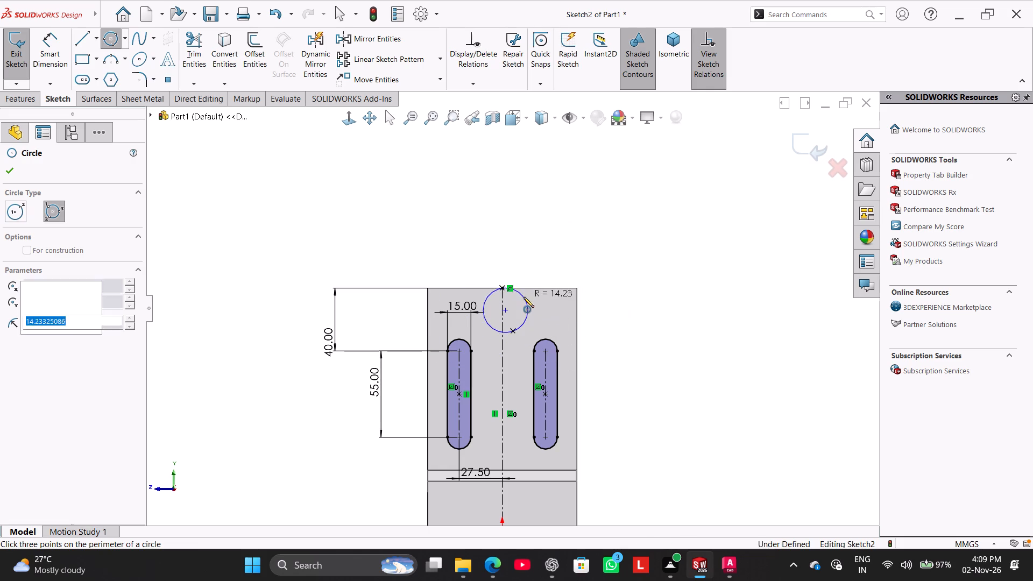
{"action": "right_click", "coordinate": [516, 234]}
{"action": "left_click", "coordinate": [527, 239]}
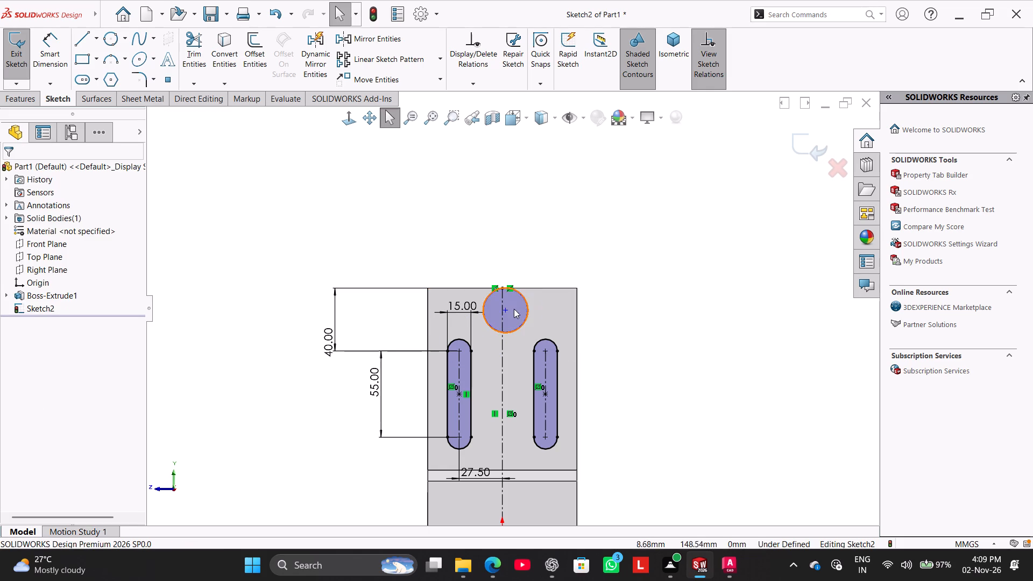
Make the top circle's center coincident with the vertical centerline.
{"action": "left_click", "coordinate": [507, 309]}
{"action": "left_click", "coordinate": [501, 315], "text": "ctrl"}
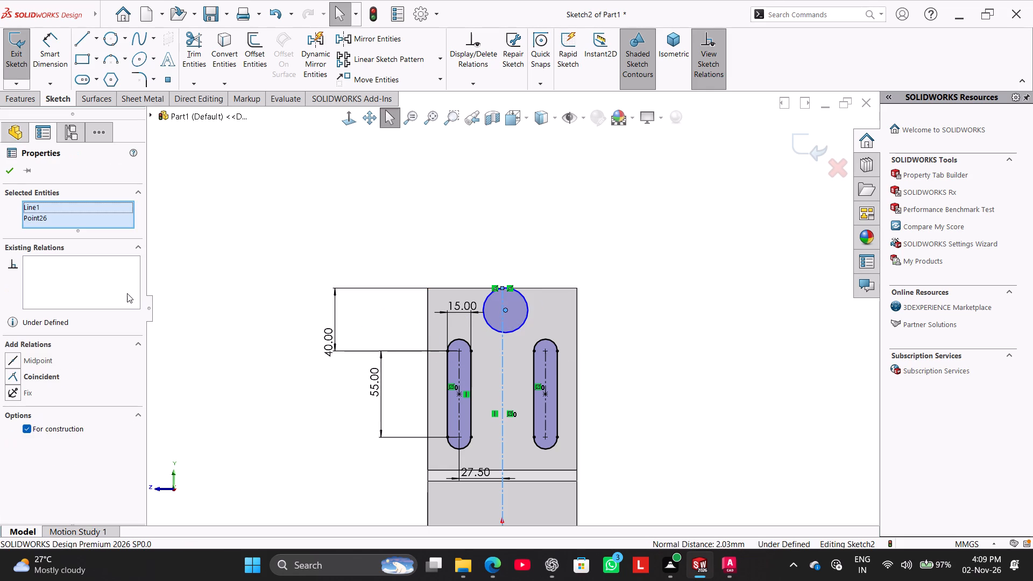
{"action": "left_click", "coordinate": [48, 379]}
{"action": "left_click", "coordinate": [268, 224]}
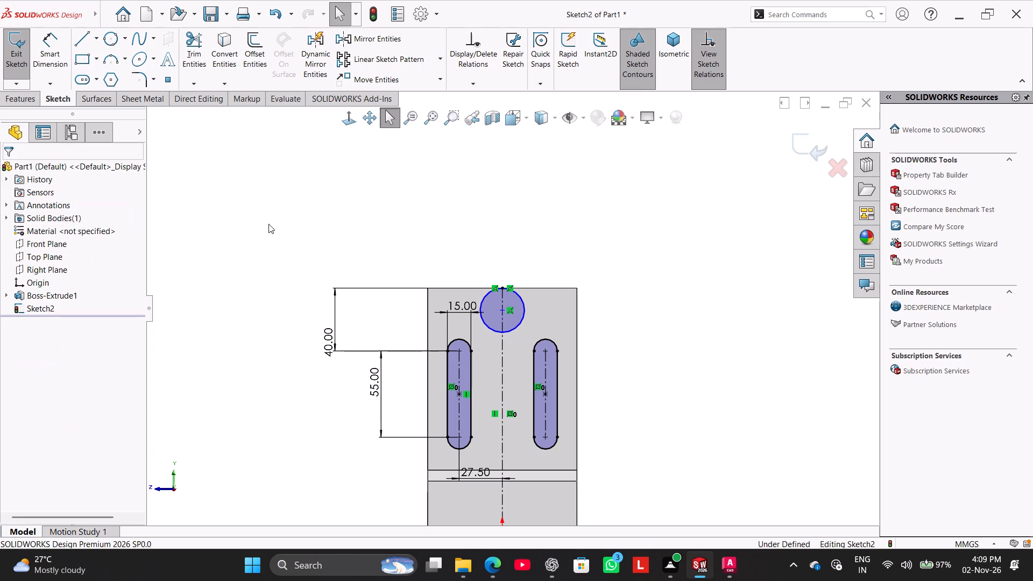
Dimension the top circle's diameter as 40 mm and leave the dimension command.
{"action": "left_click", "coordinate": [62, 51]}
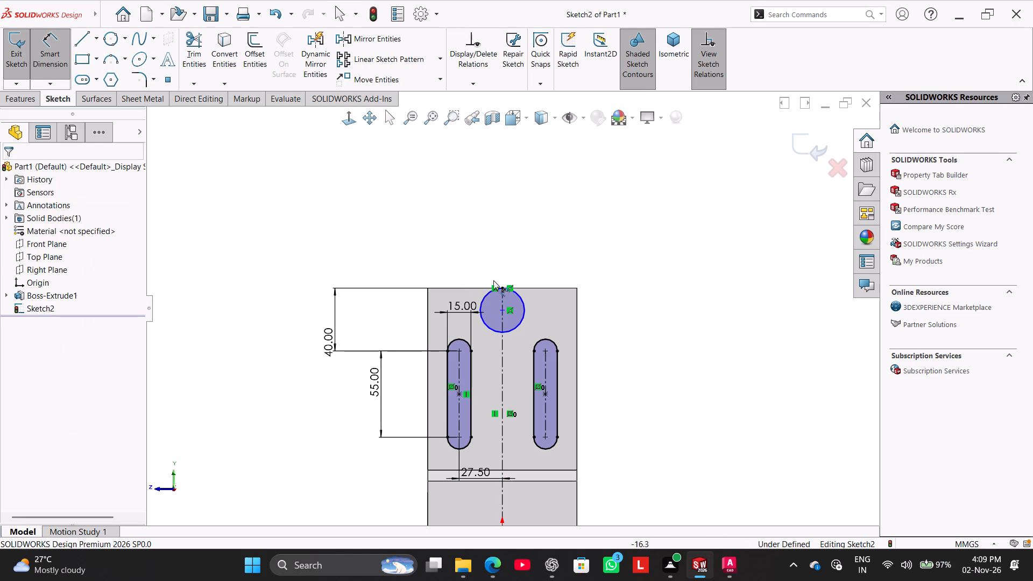
{"action": "left_click", "coordinate": [489, 292]}
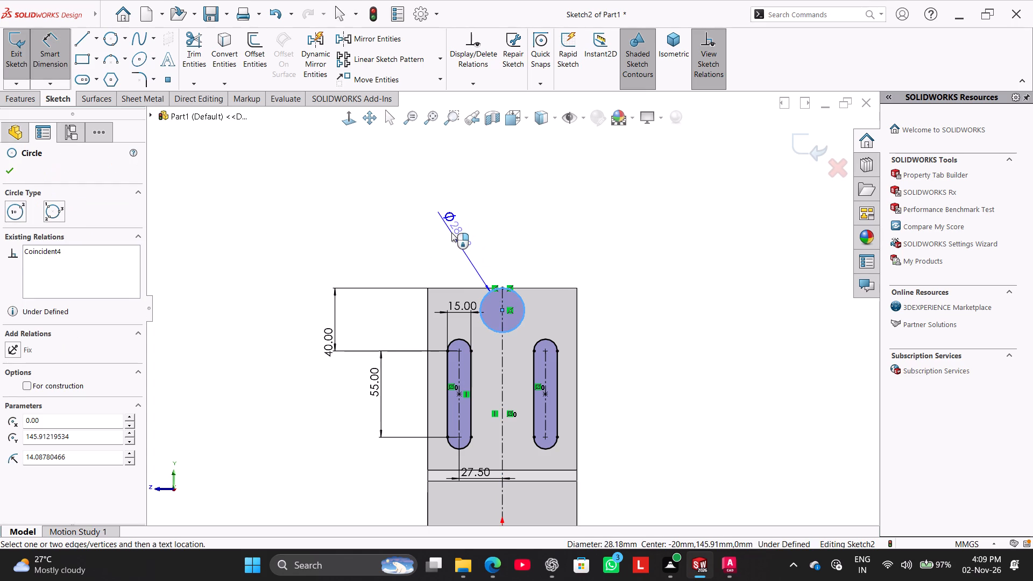
{"action": "left_click", "coordinate": [451, 232]}
{"action": "type", "text": "40"}
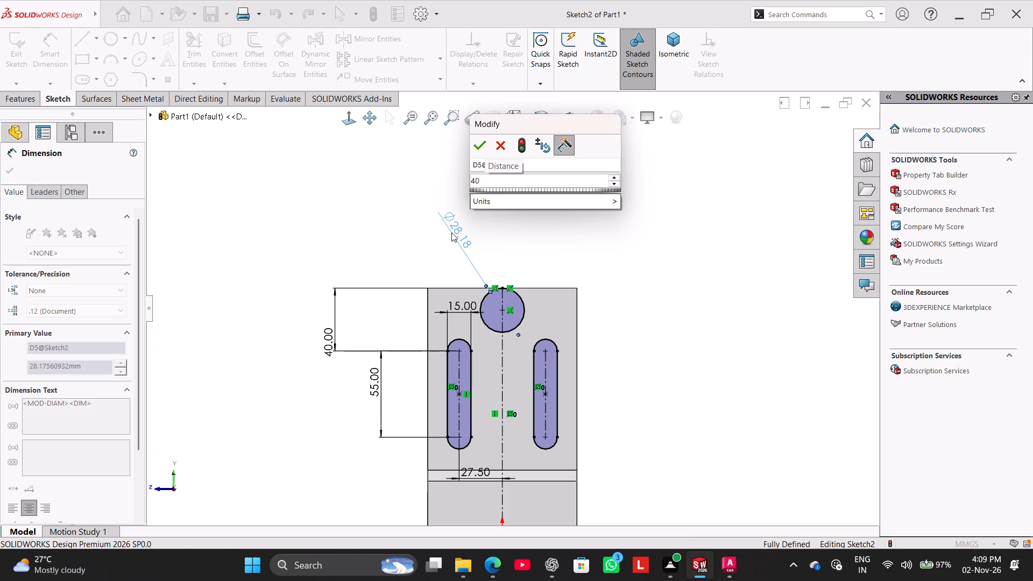
{"action": "key", "text": "Return"}
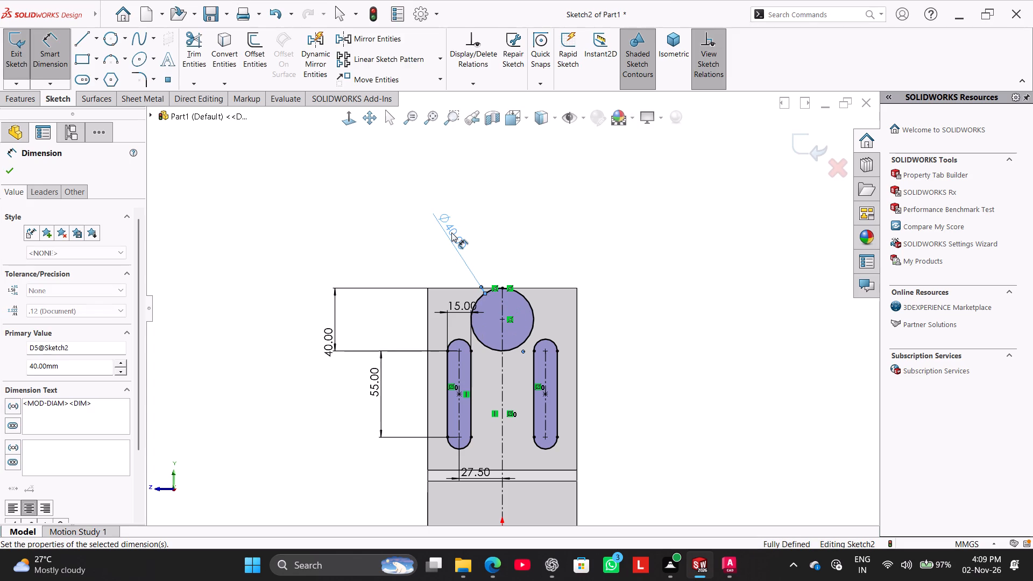
{"action": "right_click", "coordinate": [520, 183]}
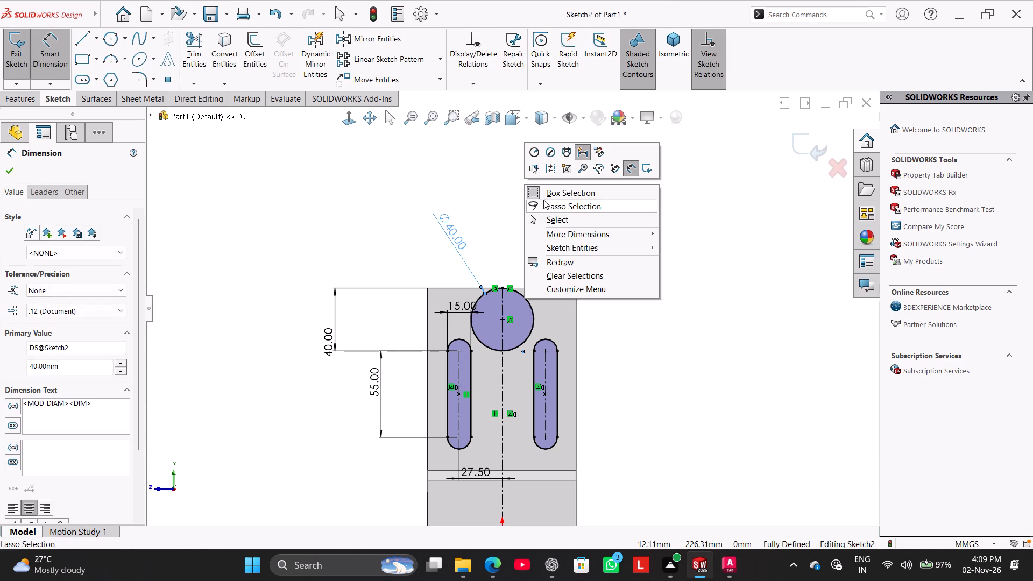
{"action": "left_click", "coordinate": [570, 218]}
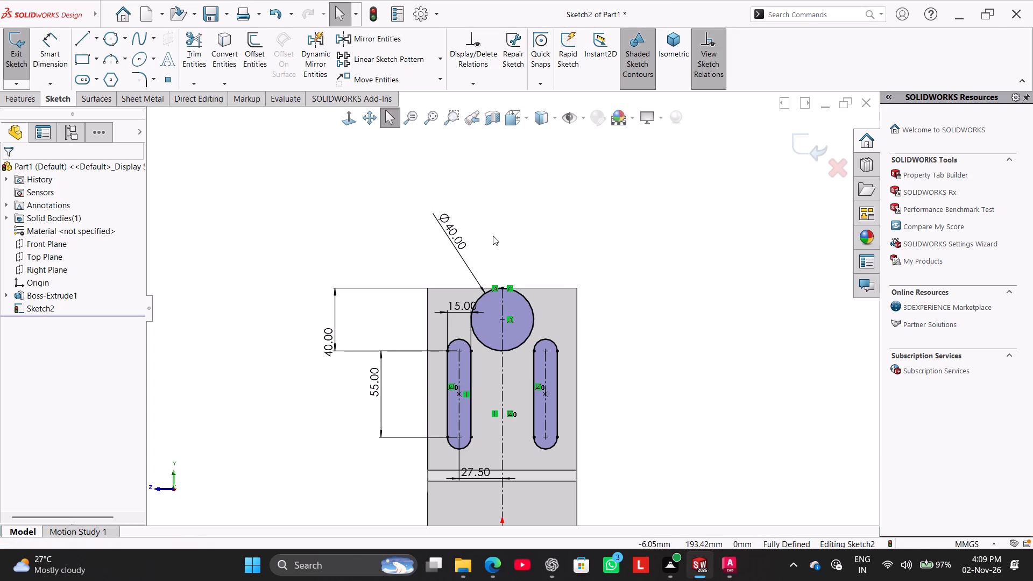
Sketch a circle of about 39 mm radius centered on the upper arc center of the left slot.
{"action": "scroll", "coordinate": [561, 256], "scroll_direction": "up", "scroll_amount": 1}
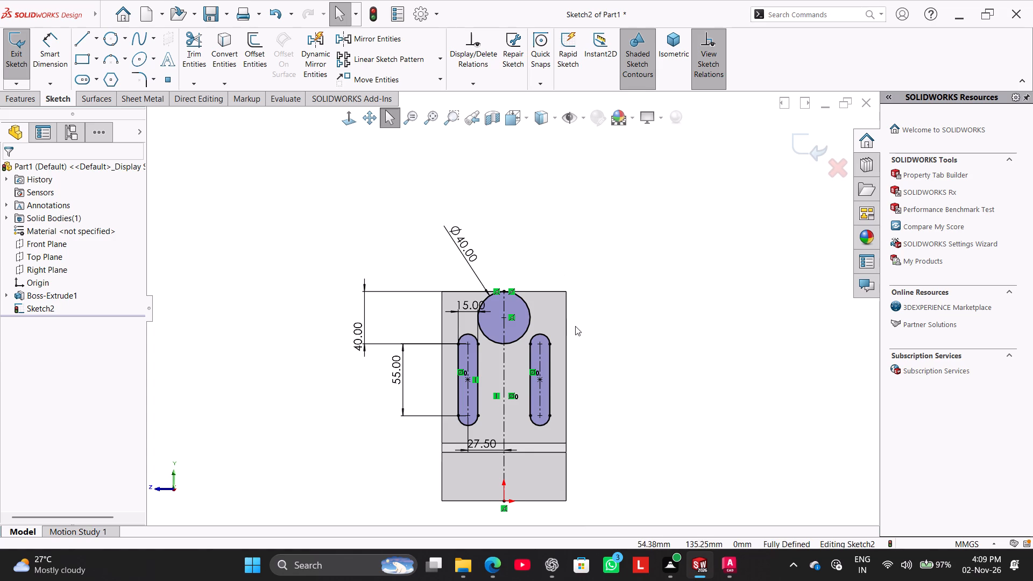
{"action": "scroll", "coordinate": [575, 326], "scroll_direction": "up", "scroll_amount": 1}
{"action": "scroll", "coordinate": [567, 328], "scroll_direction": "down", "scroll_amount": 3}
{"action": "scroll", "coordinate": [521, 314], "scroll_direction": "down", "scroll_amount": 1}
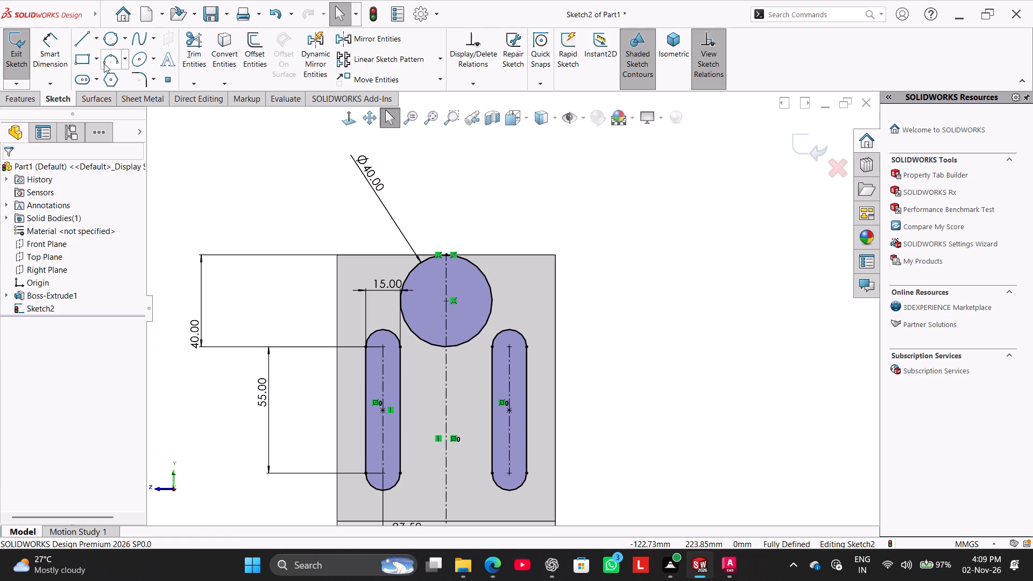
{"action": "left_click", "coordinate": [55, 52]}
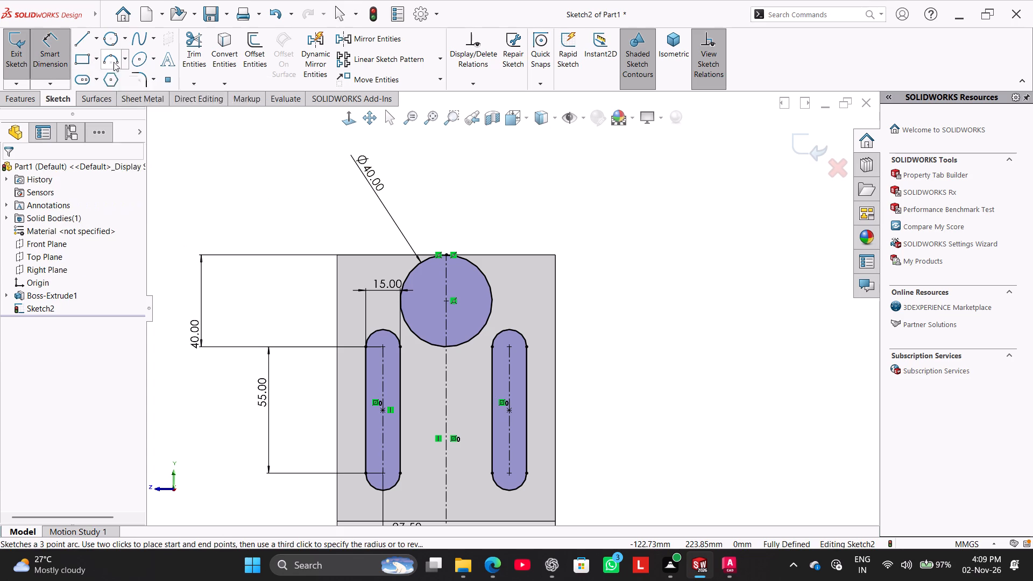
{"action": "left_click", "coordinate": [124, 40]}
{"action": "left_click", "coordinate": [120, 54]}
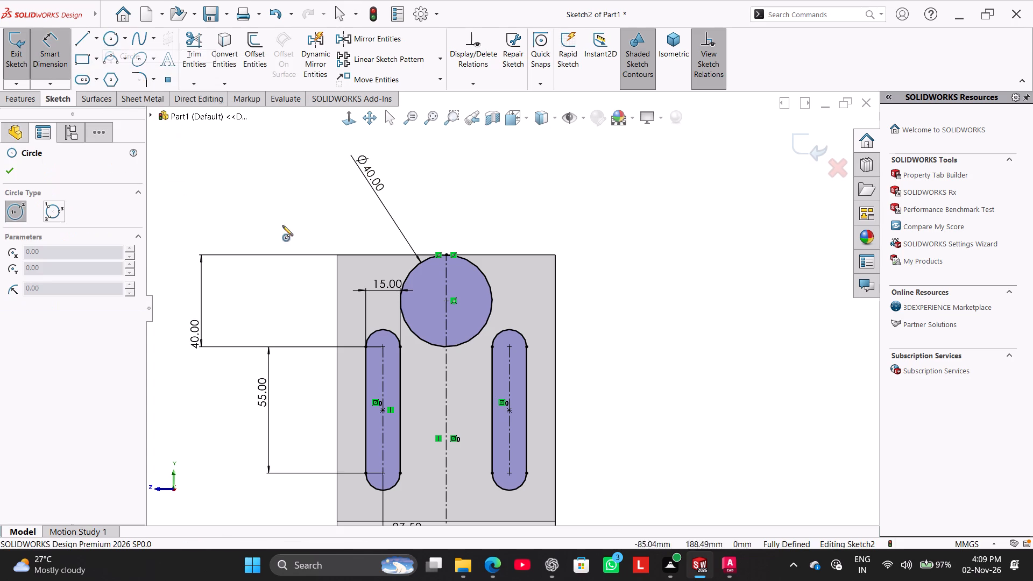
{"action": "left_click", "coordinate": [381, 345]}
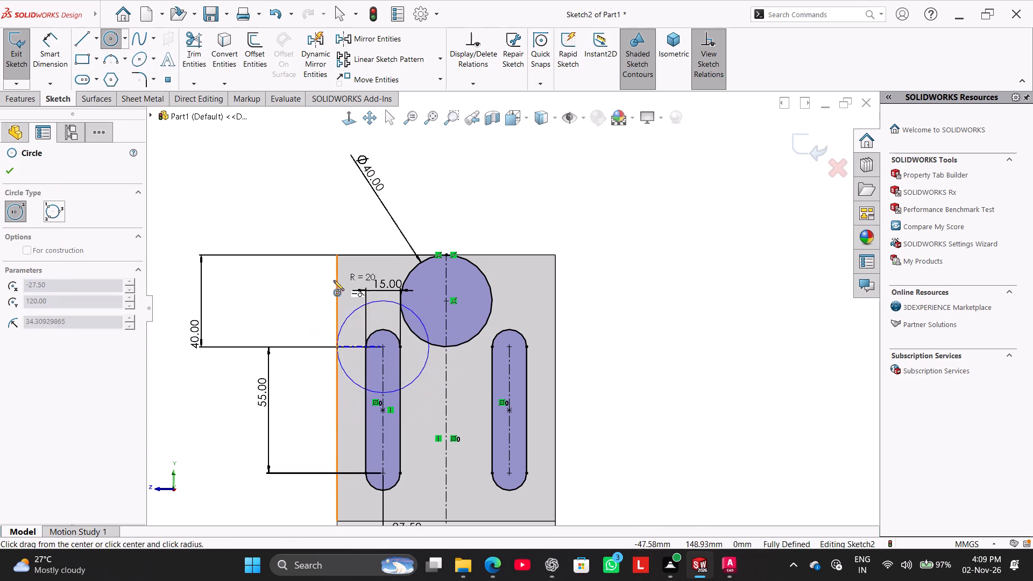
{"action": "left_click", "coordinate": [317, 286]}
Dimension the diameter of the circle around the left slot's upper end as 40 mm and leave the dimension command.
{"action": "left_click", "coordinate": [55, 37]}
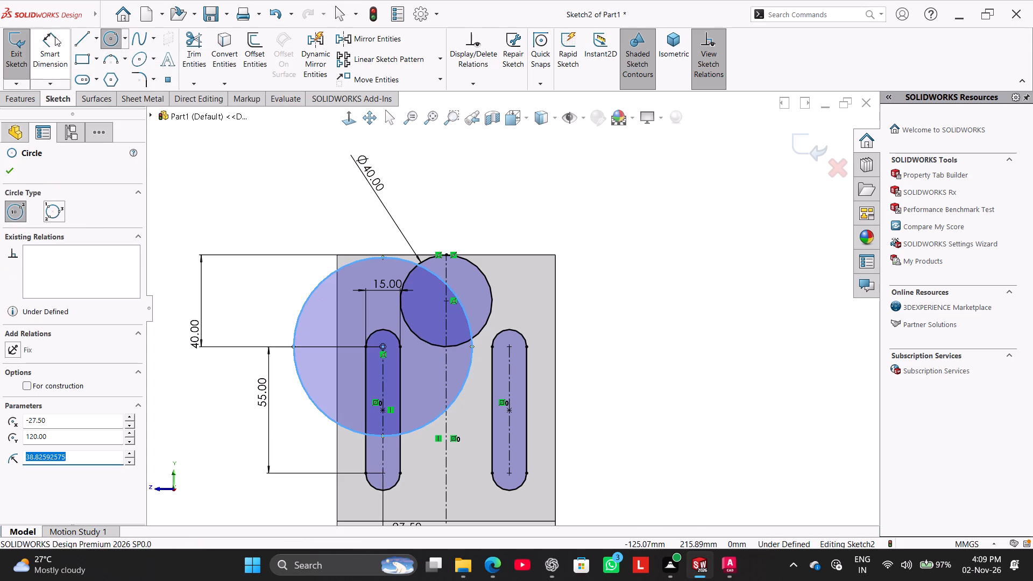
{"action": "left_click", "coordinate": [322, 281]}
{"action": "left_click", "coordinate": [254, 205]}
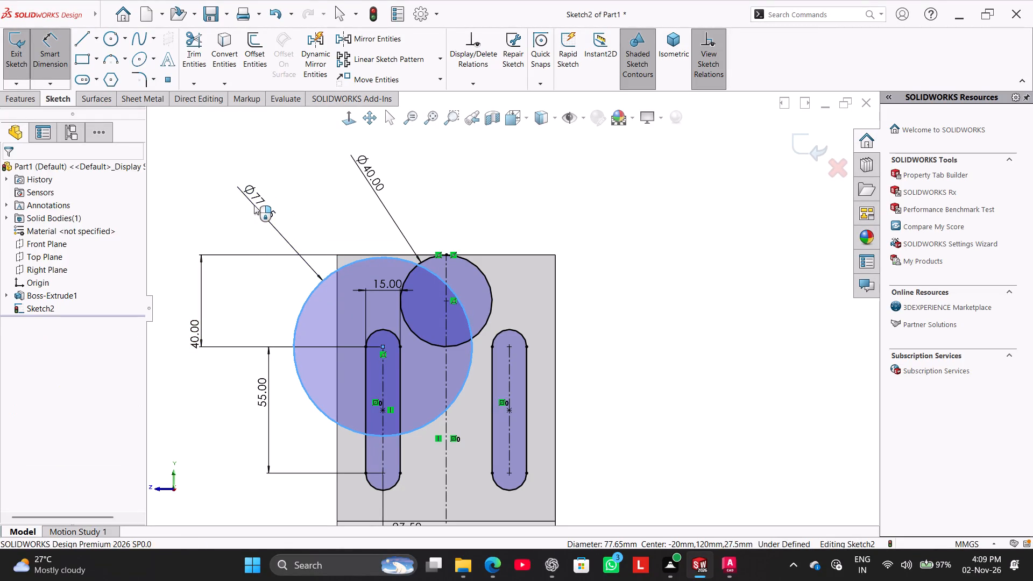
{"action": "type", "text": "40"}
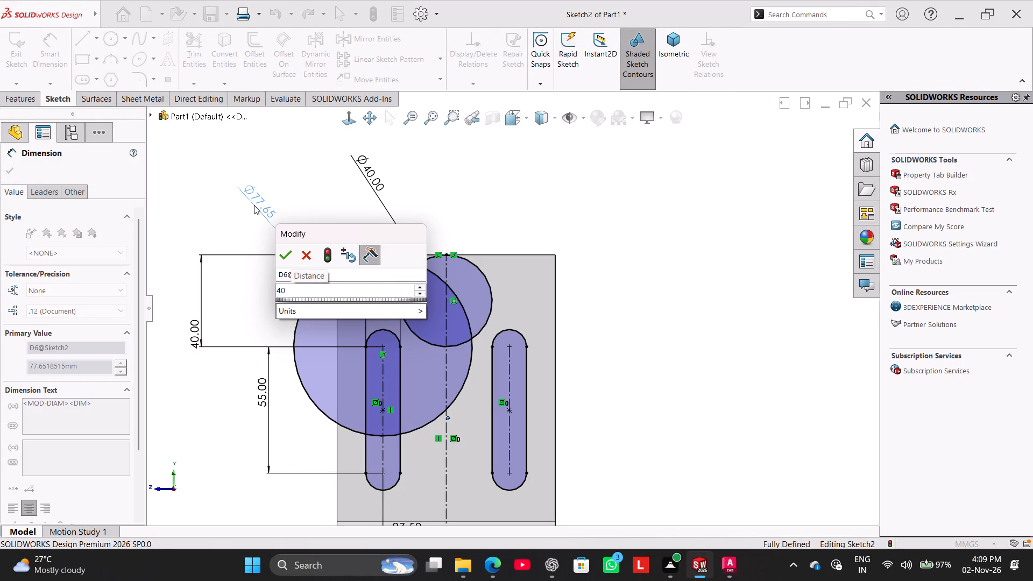
{"action": "key", "text": "Return"}
{"action": "right_click", "coordinate": [469, 193]}
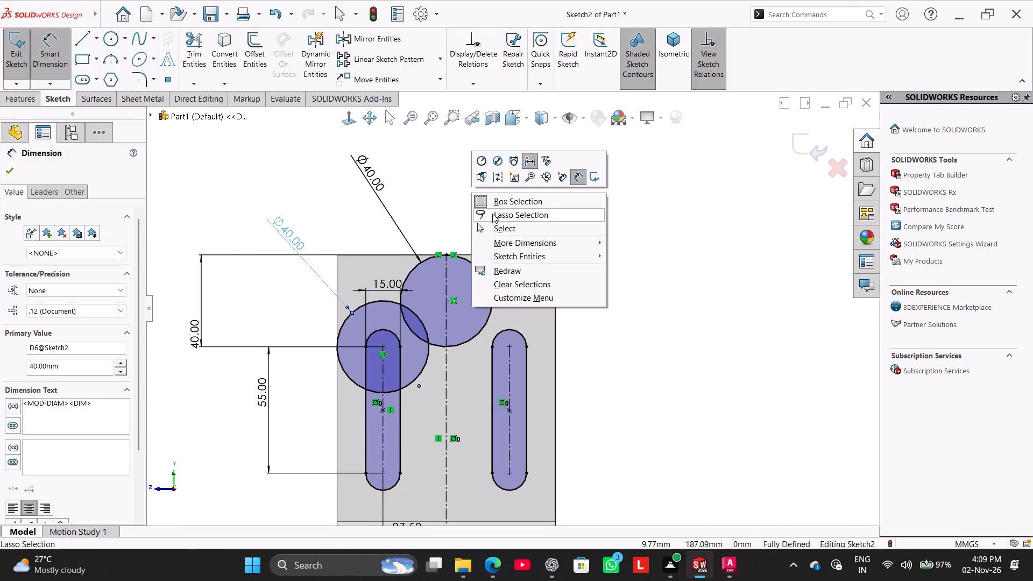
{"action": "left_click", "coordinate": [500, 223]}
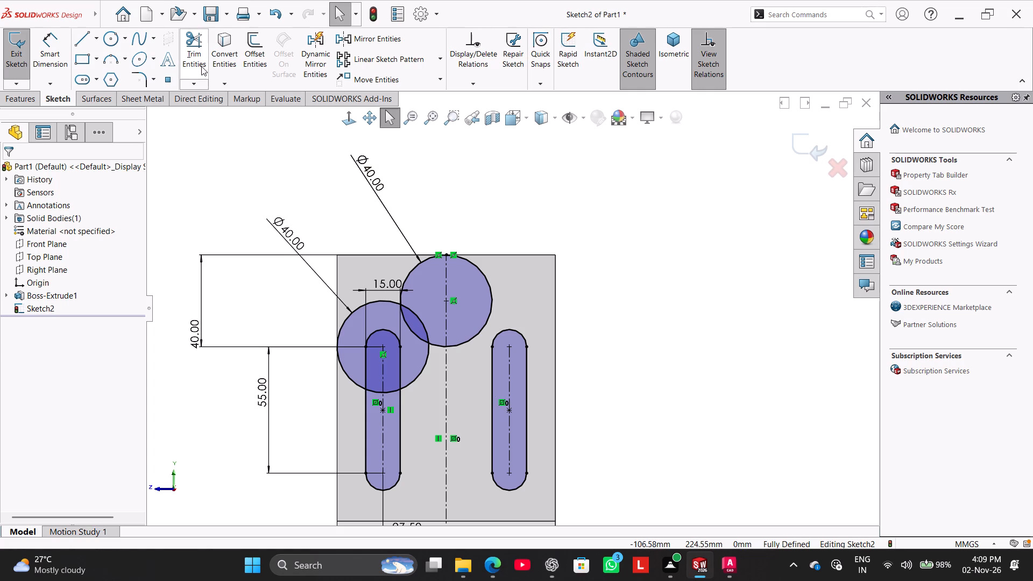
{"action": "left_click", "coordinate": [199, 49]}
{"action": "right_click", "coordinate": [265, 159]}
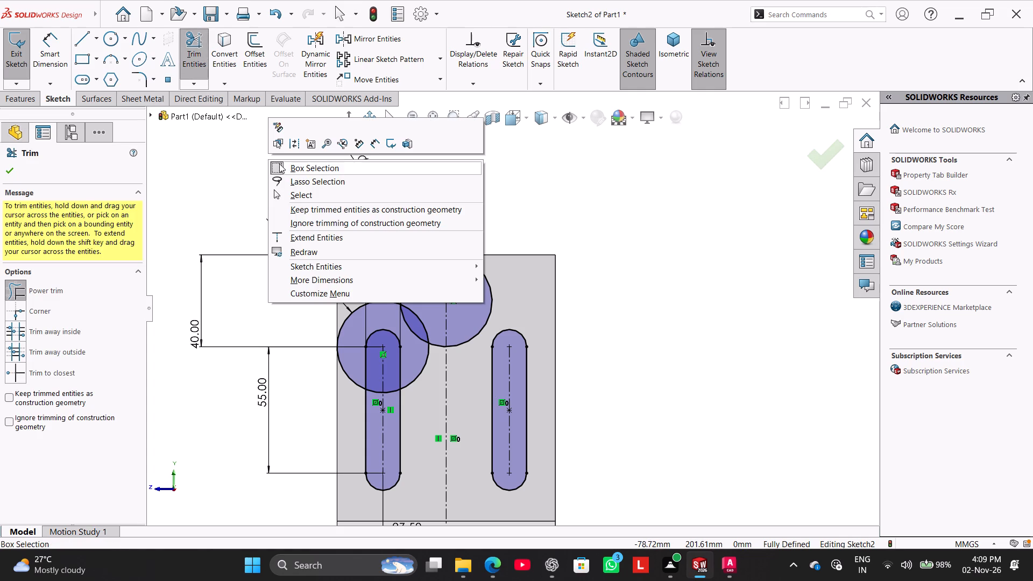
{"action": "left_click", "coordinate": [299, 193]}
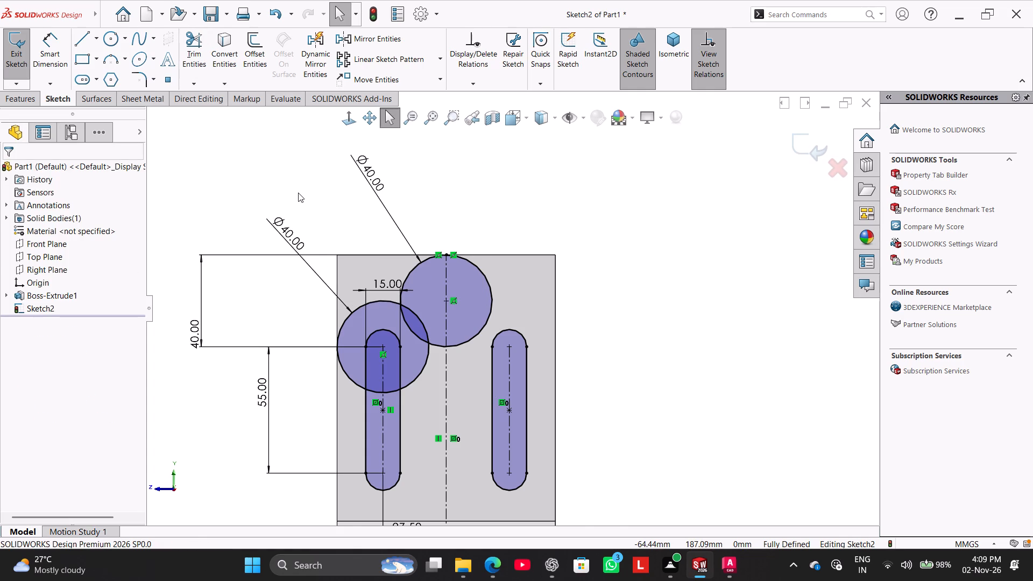
Convert the left, top and right edges of the upper face into sketch lines.
{"action": "scroll", "coordinate": [298, 193], "scroll_direction": "down", "scroll_amount": 1}
{"action": "scroll", "coordinate": [302, 212], "scroll_direction": "up", "scroll_amount": 2}
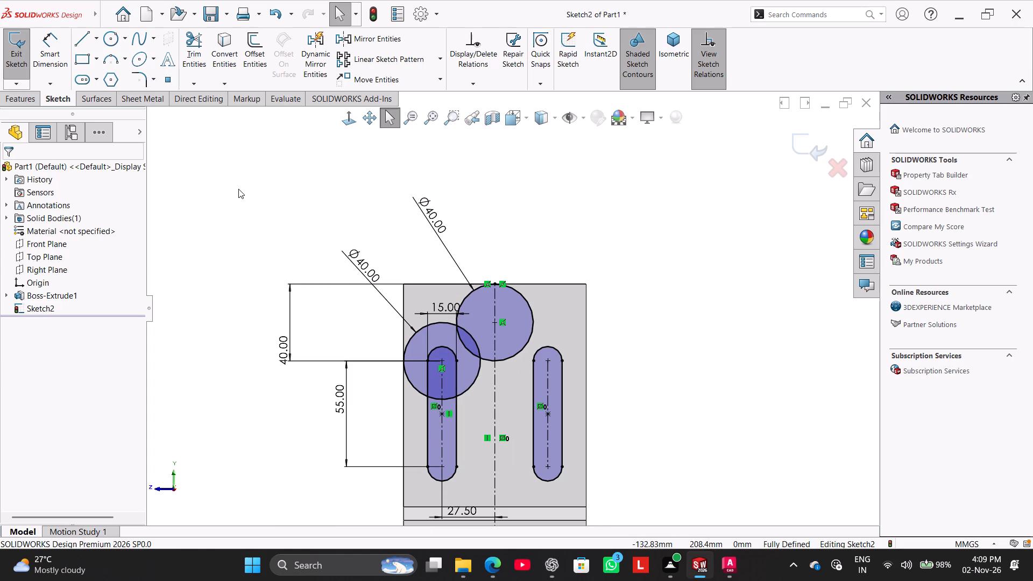
{"action": "left_click", "coordinate": [223, 44]}
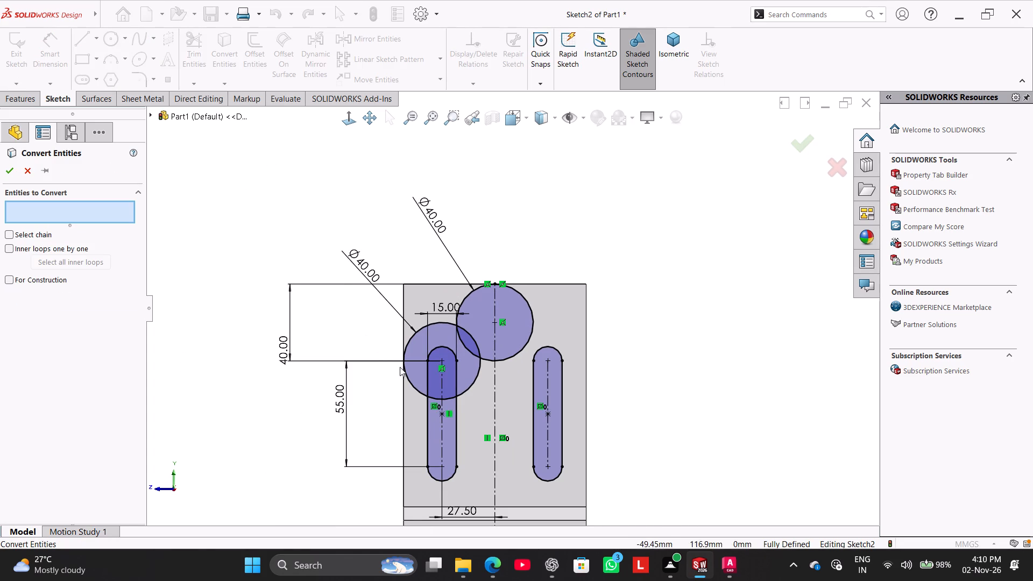
{"action": "left_click", "coordinate": [405, 300]}
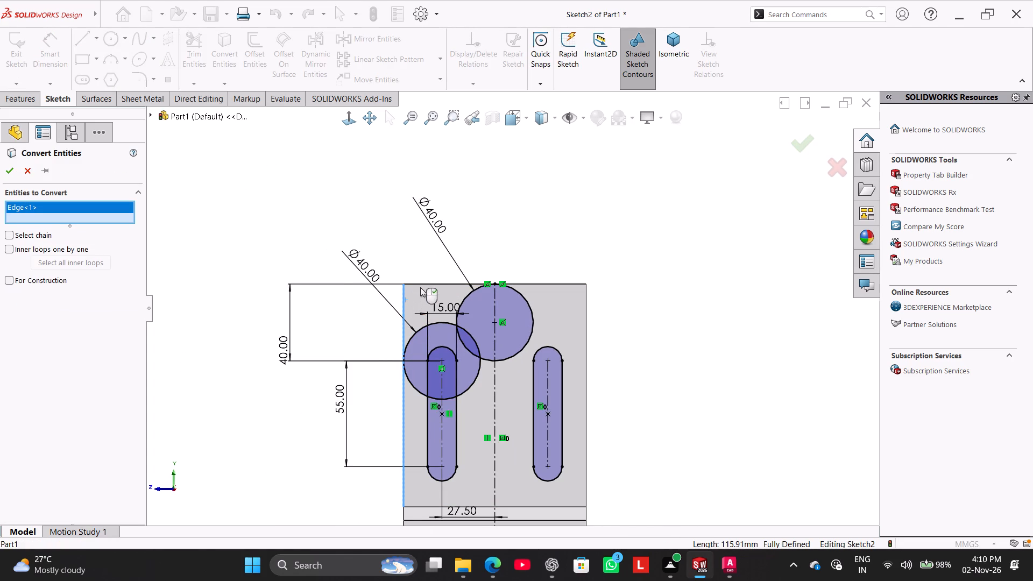
{"action": "left_click", "coordinate": [430, 284]}
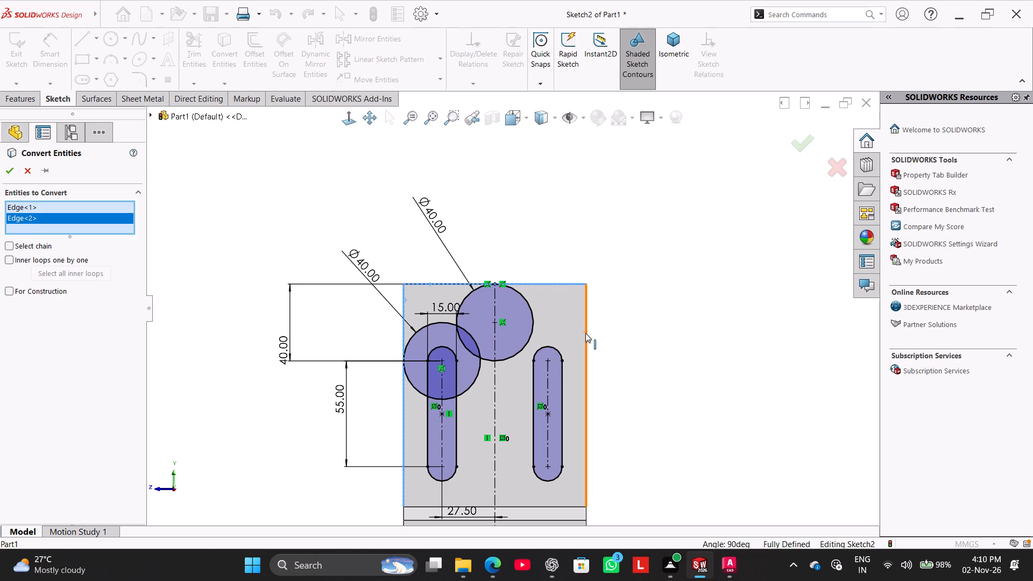
{"action": "left_click", "coordinate": [585, 333]}
{"action": "left_click", "coordinate": [11, 170]}
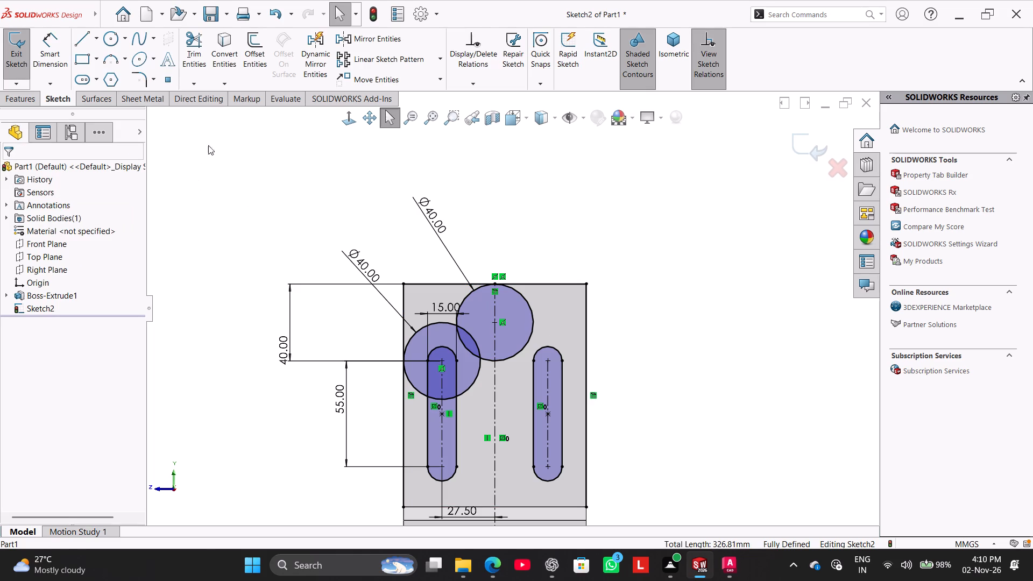
Trim away the part of the converted left edge line below the left circle's tangent point and leave the trim command.
{"action": "left_click", "coordinate": [196, 43]}
{"action": "left_click_drag", "start_coordinate": [416, 422], "coordinate": [392, 415]}
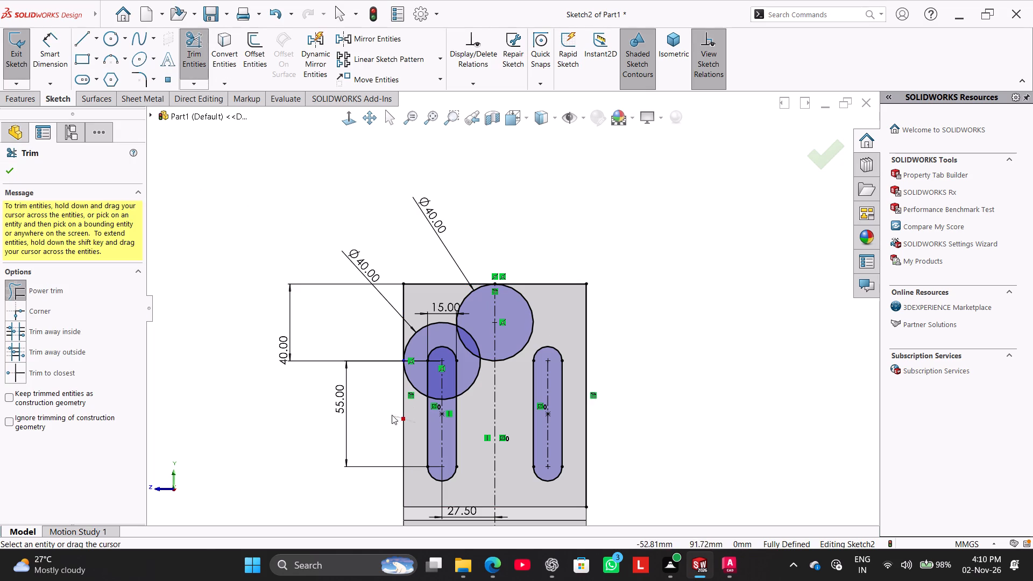
{"action": "left_click_drag", "start_coordinate": [392, 415], "coordinate": [385, 409]}
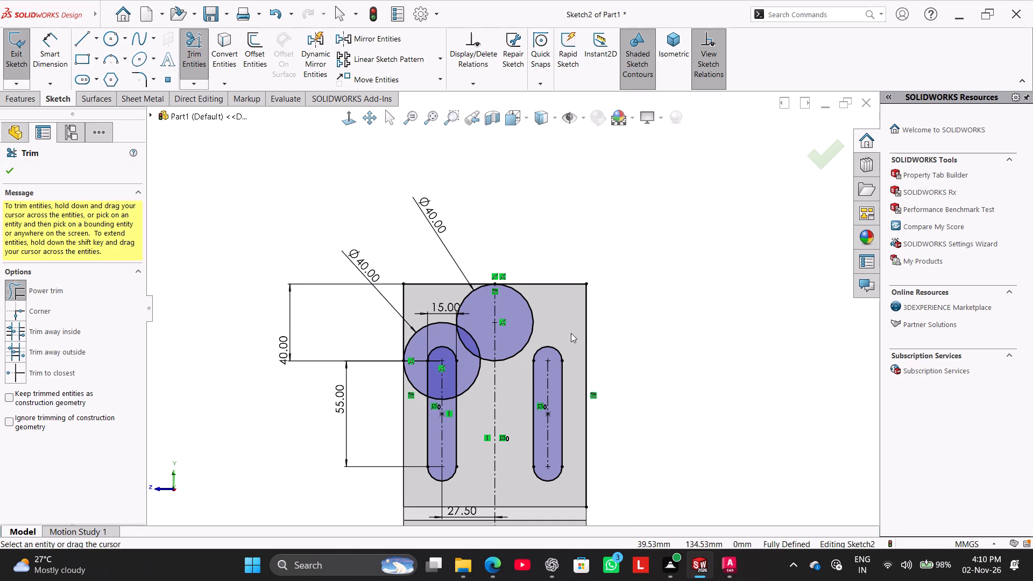
{"action": "right_click", "coordinate": [547, 233]}
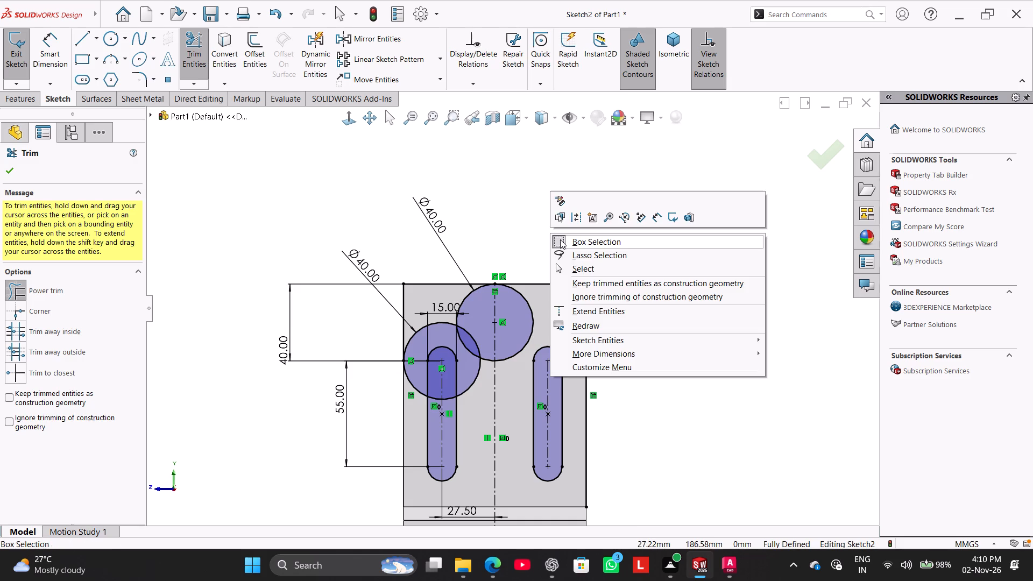
{"action": "left_click", "coordinate": [579, 270]}
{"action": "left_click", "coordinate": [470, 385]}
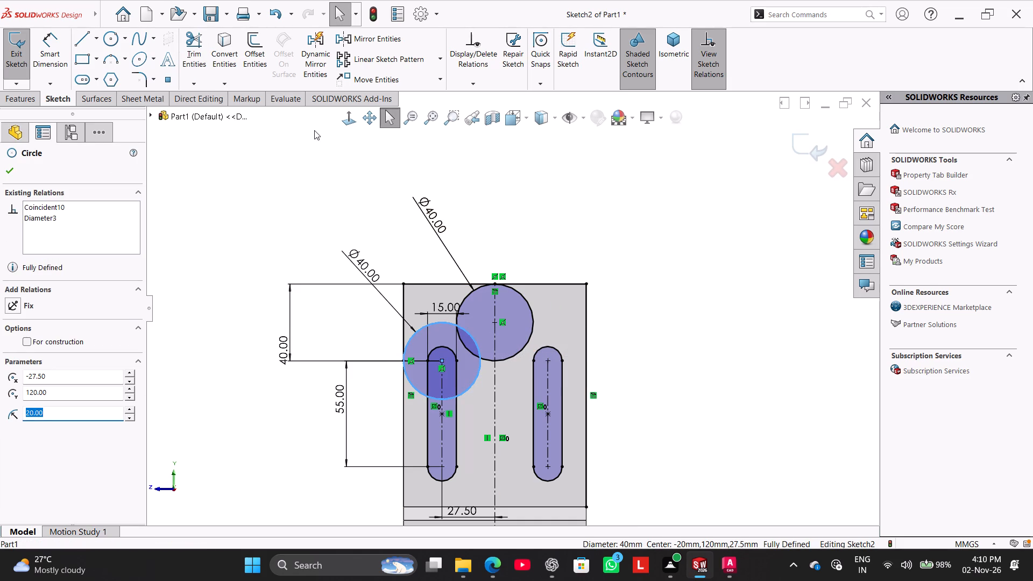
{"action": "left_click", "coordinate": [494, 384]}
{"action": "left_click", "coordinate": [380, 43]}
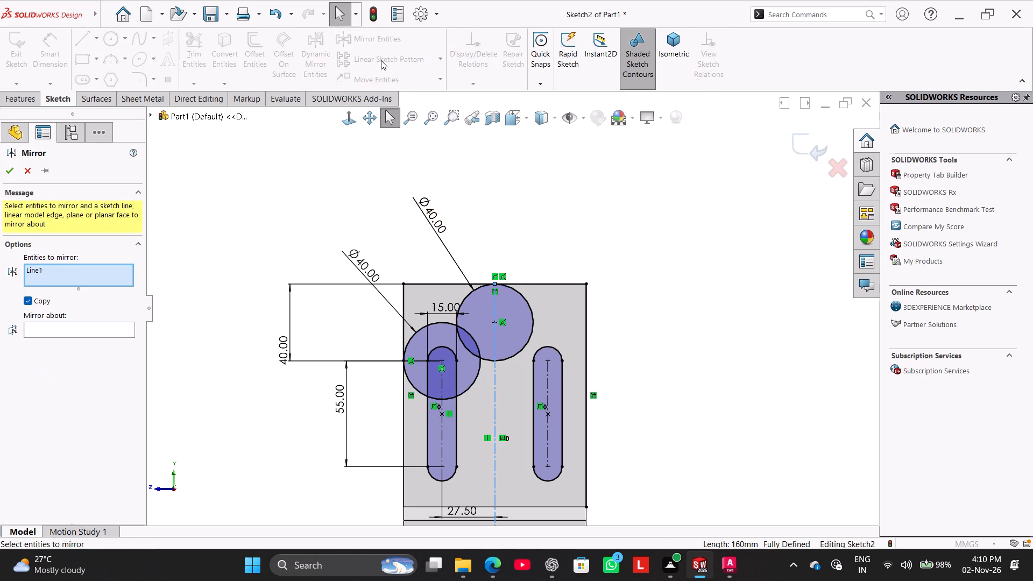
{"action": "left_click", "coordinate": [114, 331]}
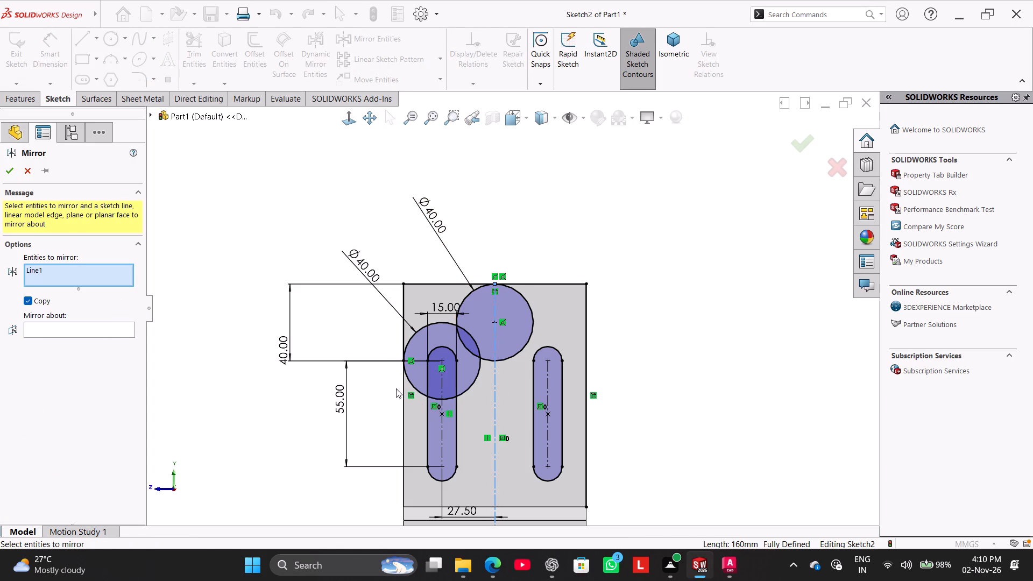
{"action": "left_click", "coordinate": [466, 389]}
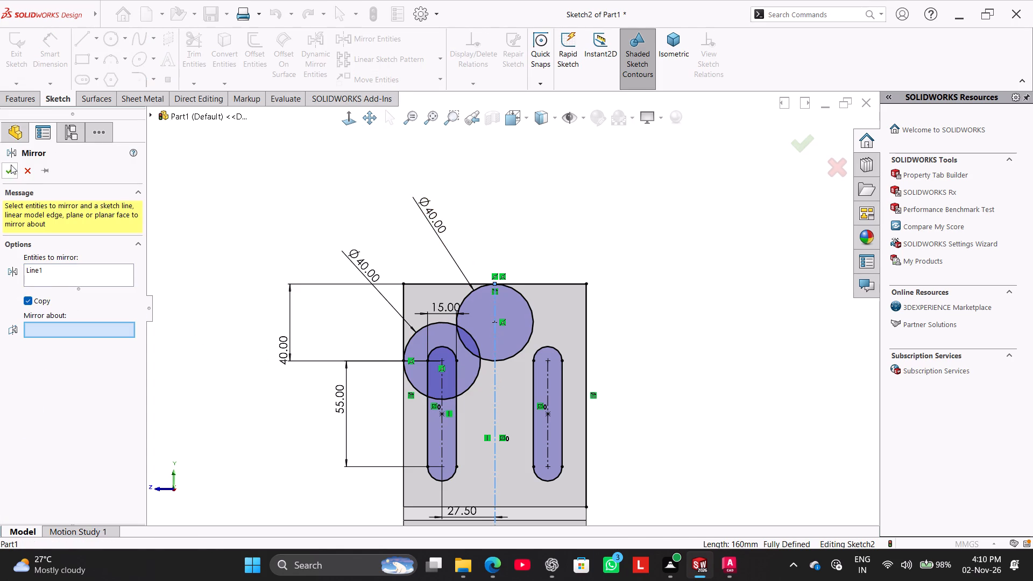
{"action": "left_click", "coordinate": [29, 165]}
Mirror the left slot's 40 mm circle about the vertical centerline.
{"action": "left_click", "coordinate": [463, 394], "text": "ctrl"}
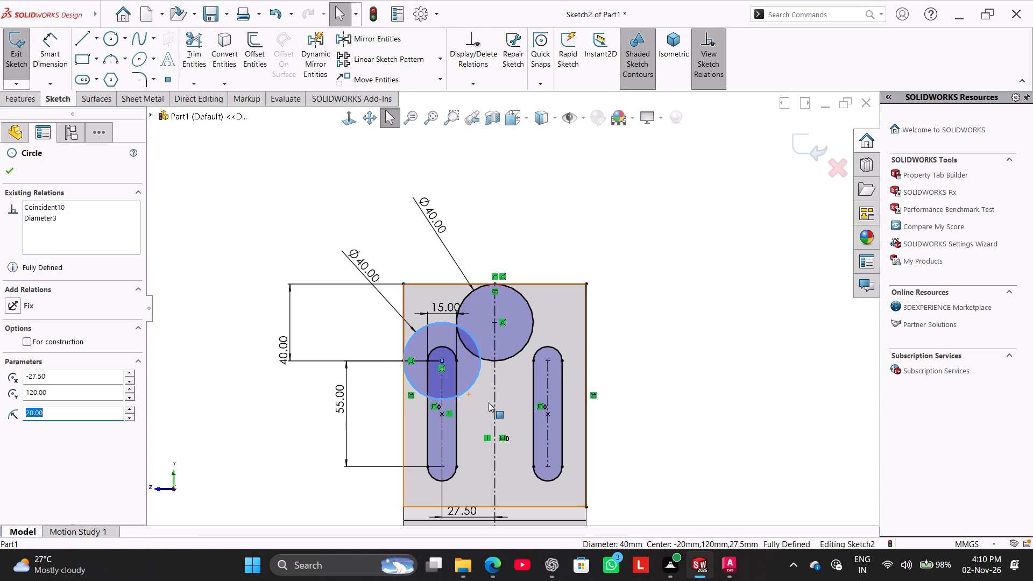
{"action": "left_click", "coordinate": [494, 404], "text": "ctrl"}
{"action": "left_click", "coordinate": [379, 45]}
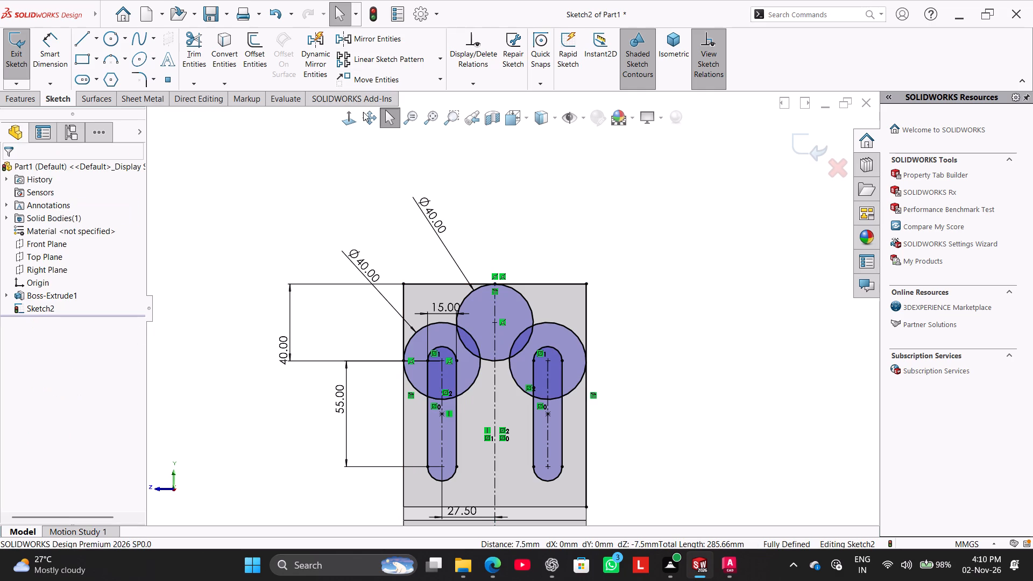
Trim the left circle to its upper outer arc and remove the centre circle's lower left portion.
{"action": "left_click", "coordinate": [189, 47]}
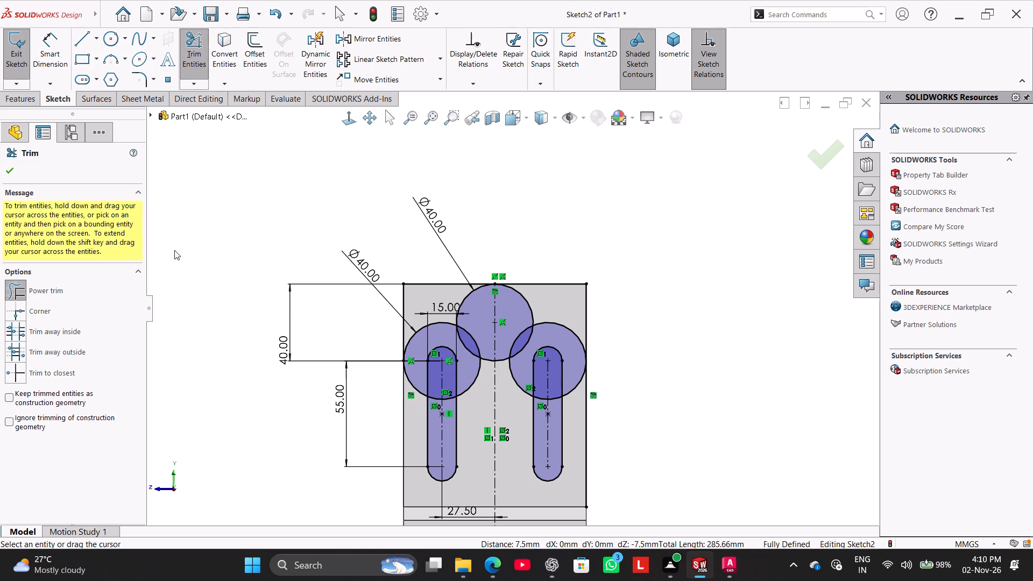
{"action": "left_click_drag", "start_coordinate": [471, 405], "coordinate": [469, 375]}
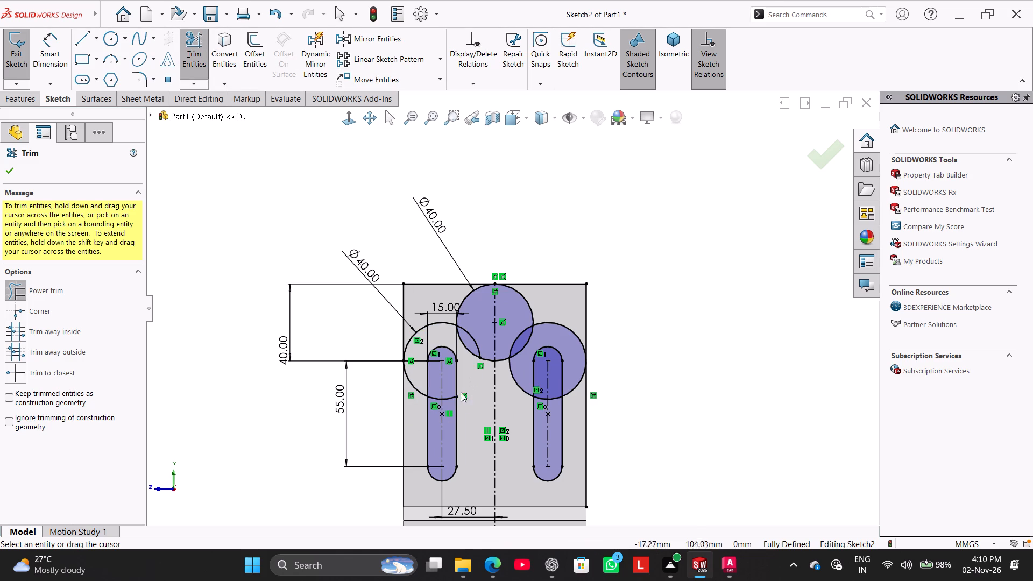
{"action": "left_click_drag", "start_coordinate": [410, 386], "coordinate": [420, 373]}
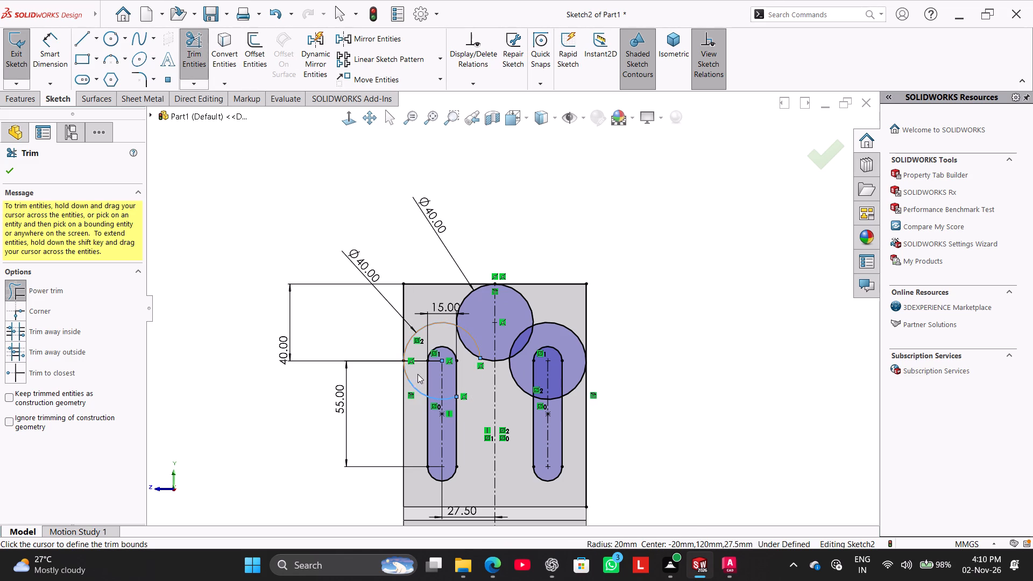
{"action": "left_click_drag", "start_coordinate": [411, 373], "coordinate": [390, 371]}
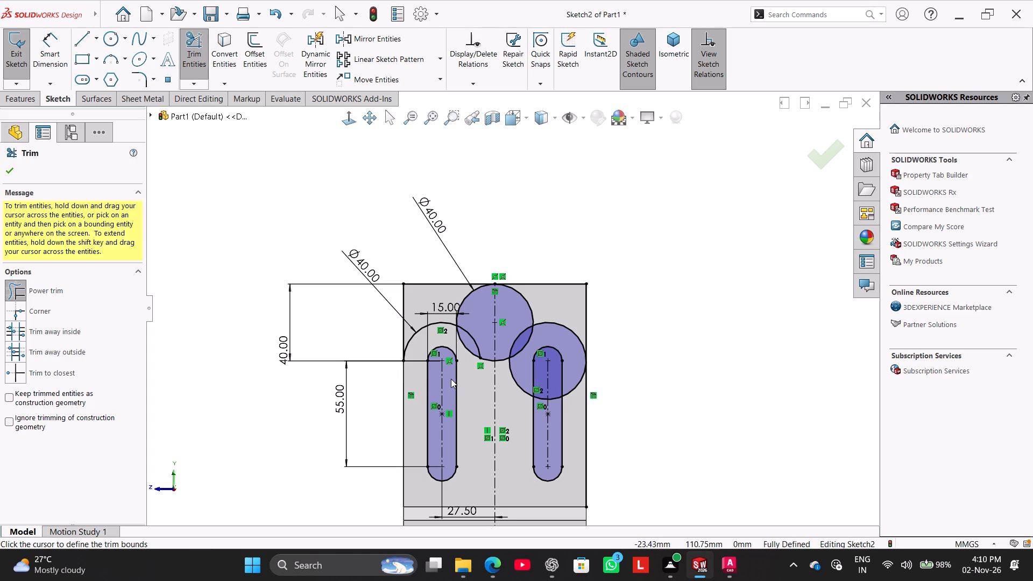
{"action": "left_click_drag", "start_coordinate": [478, 325], "coordinate": [461, 351]}
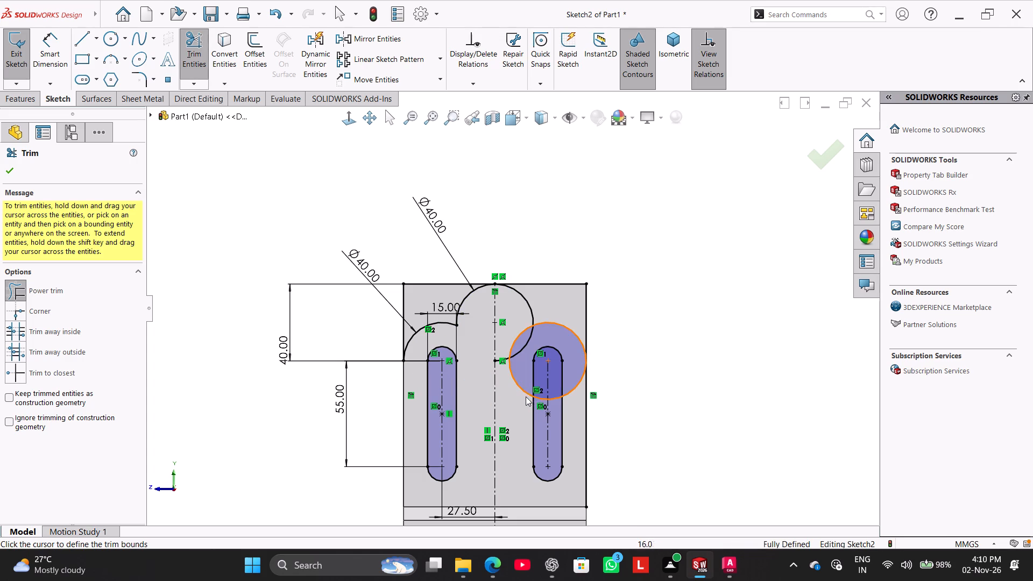
Trim away the overlapping portions of the centre and right circles, leaving only the centre circle's upper arc.
{"action": "left_click_drag", "start_coordinate": [525, 370], "coordinate": [514, 393]}
{"action": "left_click_drag", "start_coordinate": [518, 371], "coordinate": [509, 329]}
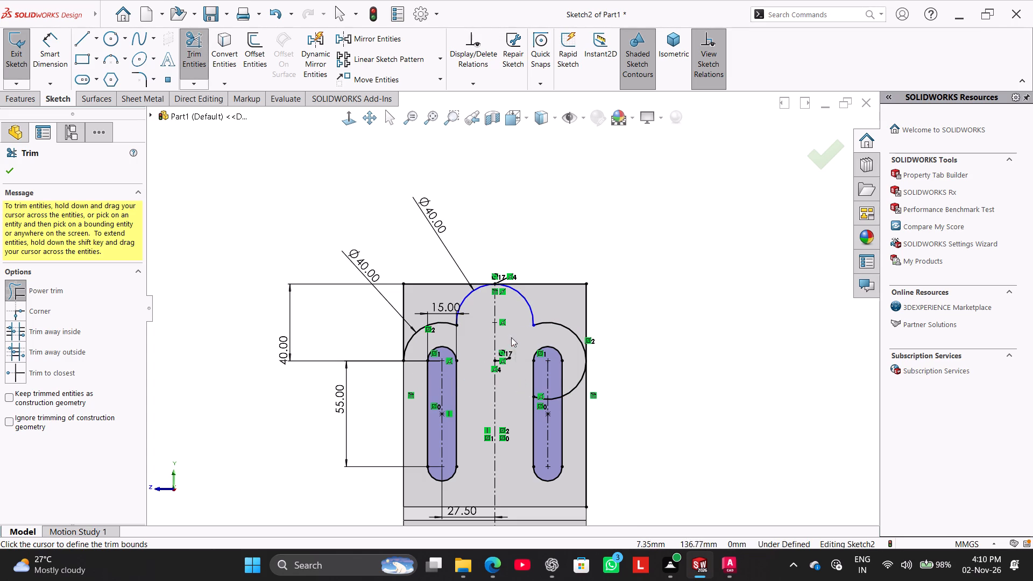
{"action": "left_click_drag", "start_coordinate": [508, 382], "coordinate": [506, 342]}
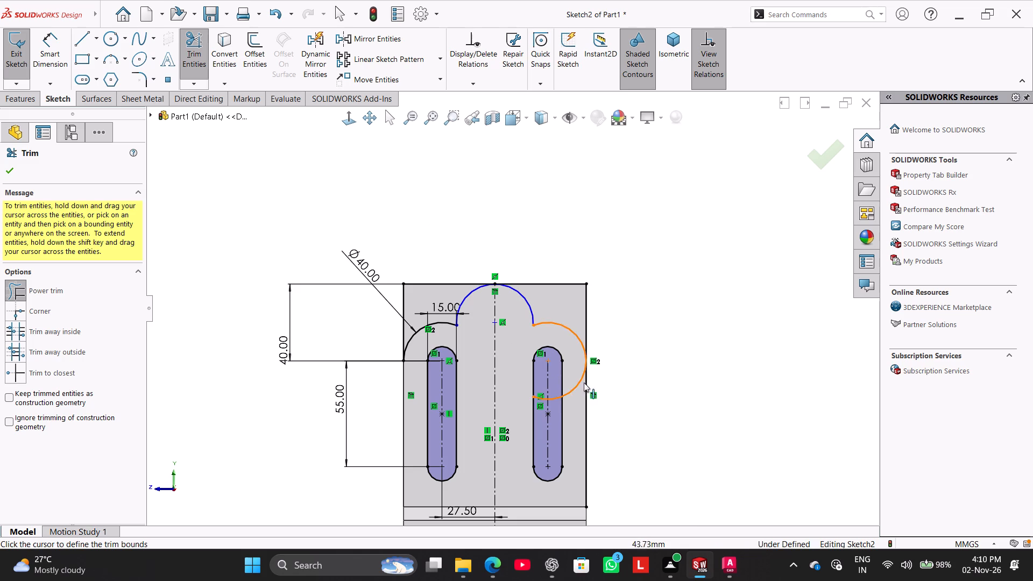
Trim away the rest of the right circle's lower half, including the remnants inside the right slot.
{"action": "left_click_drag", "start_coordinate": [574, 399], "coordinate": [571, 373]}
{"action": "left_click_drag", "start_coordinate": [577, 406], "coordinate": [578, 406]}
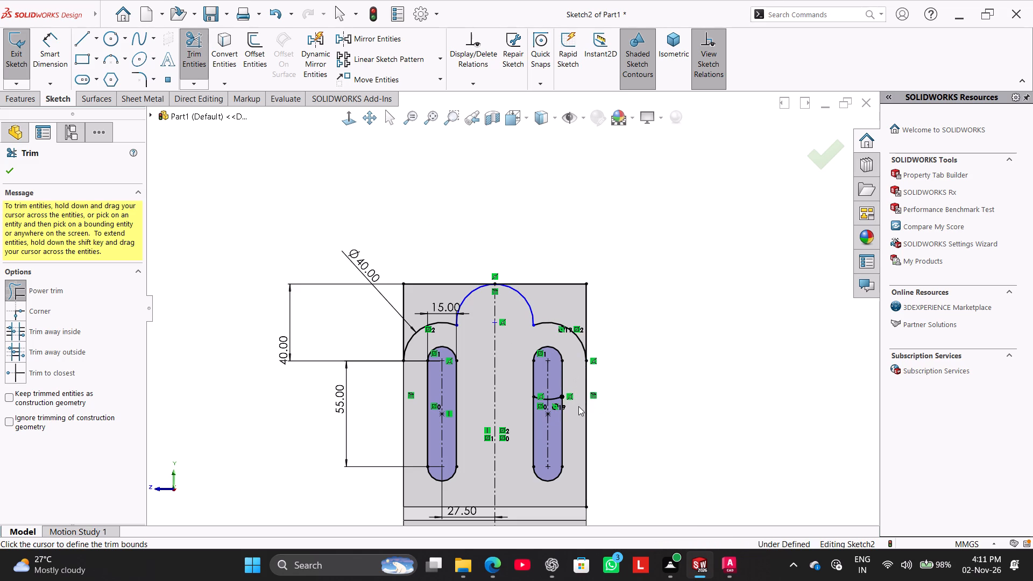
{"action": "left_click_drag", "start_coordinate": [578, 406], "coordinate": [621, 420]}
{"action": "scroll", "coordinate": [570, 405], "scroll_direction": "up", "scroll_amount": 3}
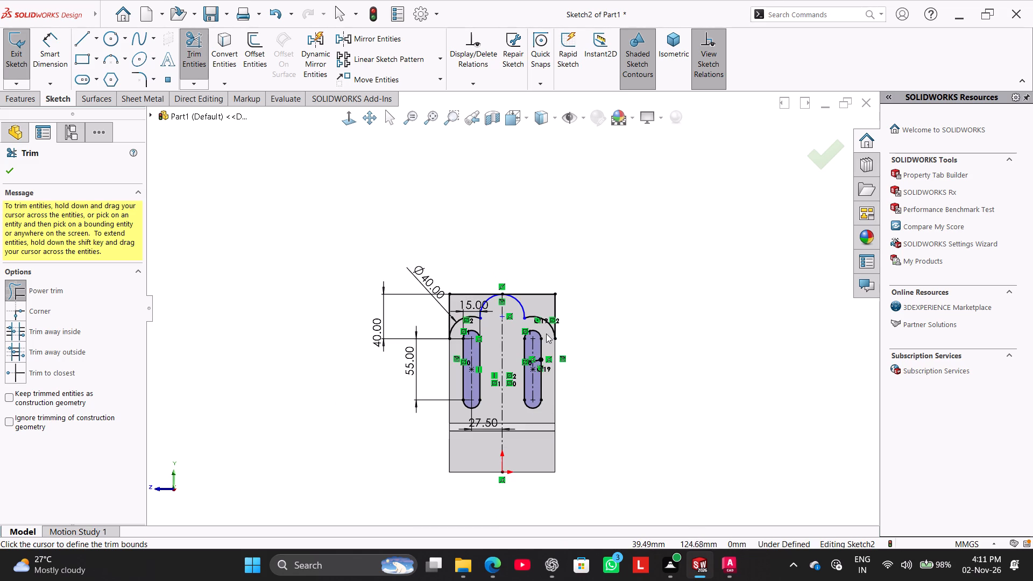
{"action": "scroll", "coordinate": [546, 331], "scroll_direction": "down", "scroll_amount": 5}
{"action": "left_click_drag", "start_coordinate": [509, 379], "coordinate": [514, 399]}
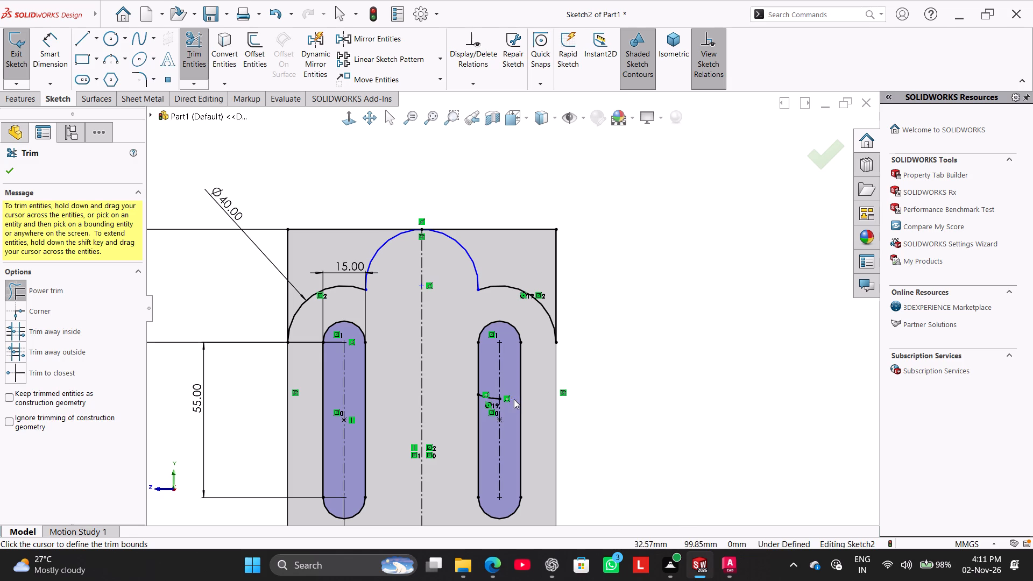
{"action": "left_click_drag", "start_coordinate": [493, 386], "coordinate": [494, 400]}
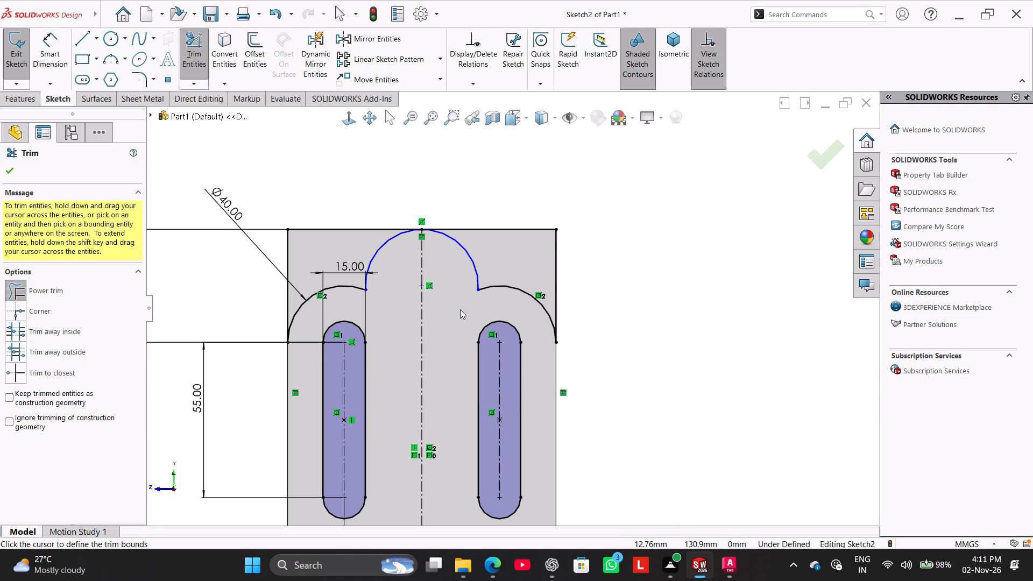
Dimension the centre arc's radius as 20 mm and leave the dimension command.
{"action": "scroll", "coordinate": [460, 309], "scroll_direction": "down", "scroll_amount": 1}
{"action": "scroll", "coordinate": [460, 309], "scroll_direction": "up", "scroll_amount": 1}
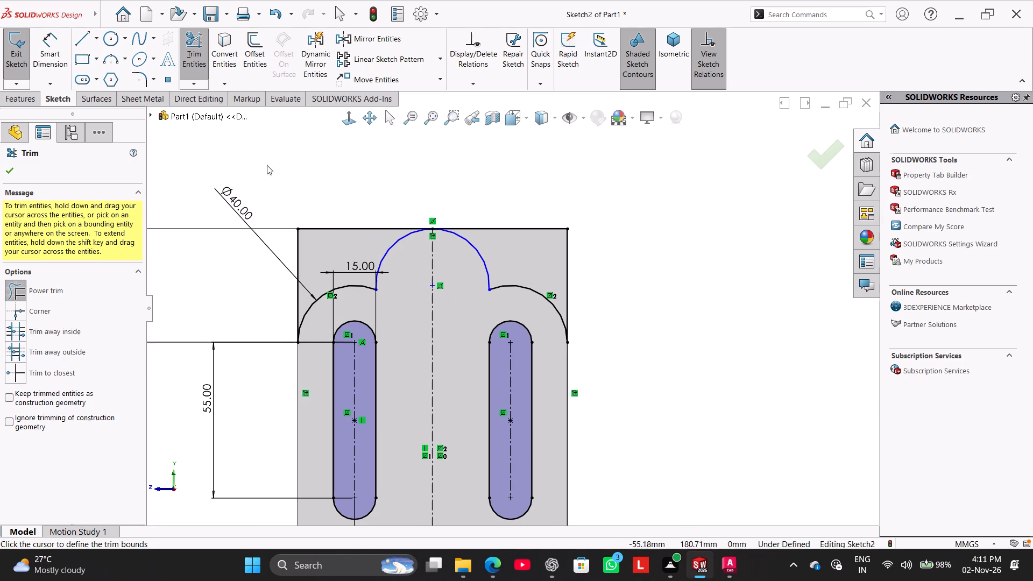
{"action": "left_click", "coordinate": [53, 40]}
{"action": "left_click", "coordinate": [395, 246]}
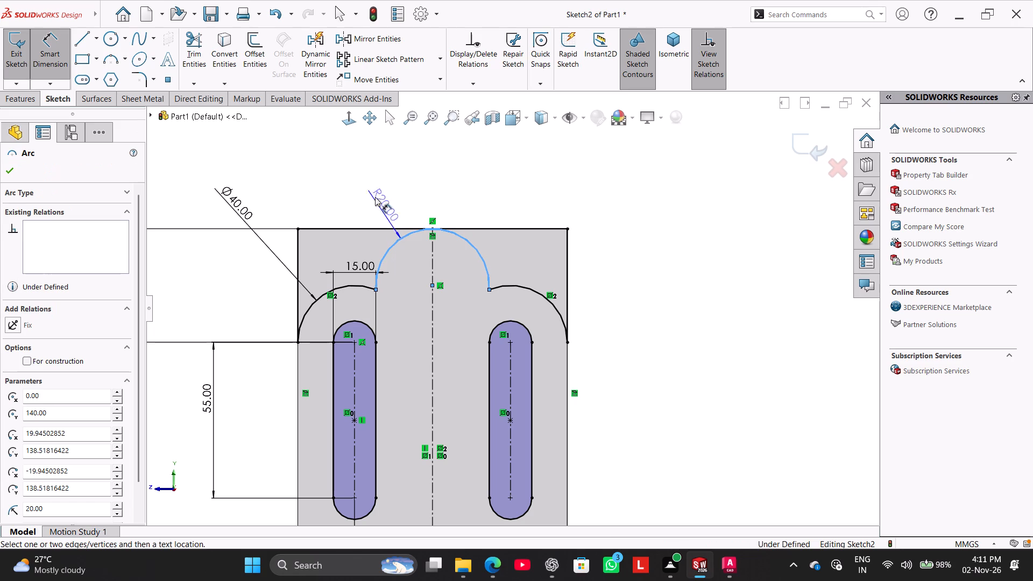
{"action": "left_click", "coordinate": [361, 179]}
{"action": "right_click", "coordinate": [445, 179]}
{"action": "left_click", "coordinate": [388, 229]}
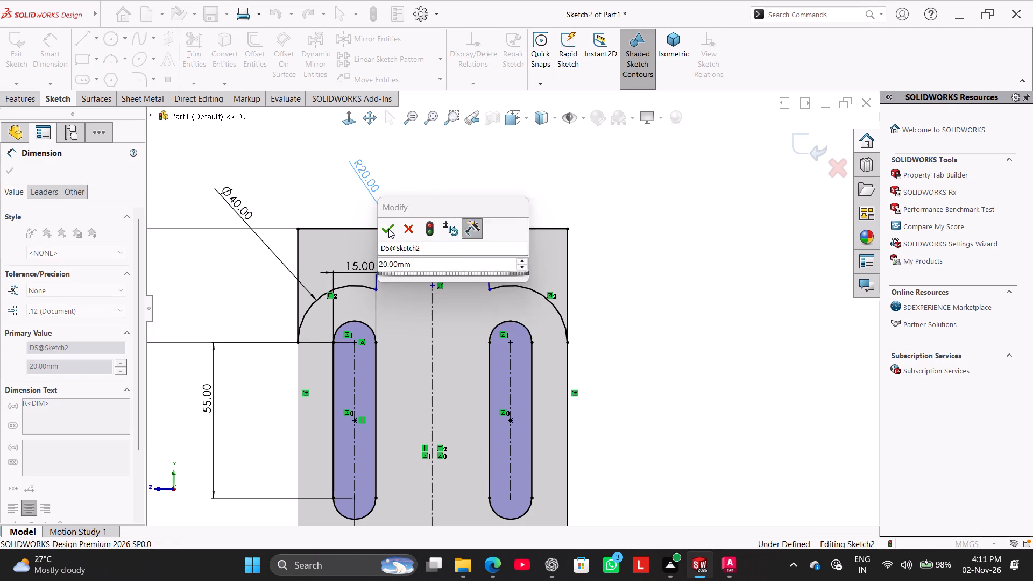
{"action": "right_click", "coordinate": [444, 171]}
{"action": "left_click", "coordinate": [490, 200]}
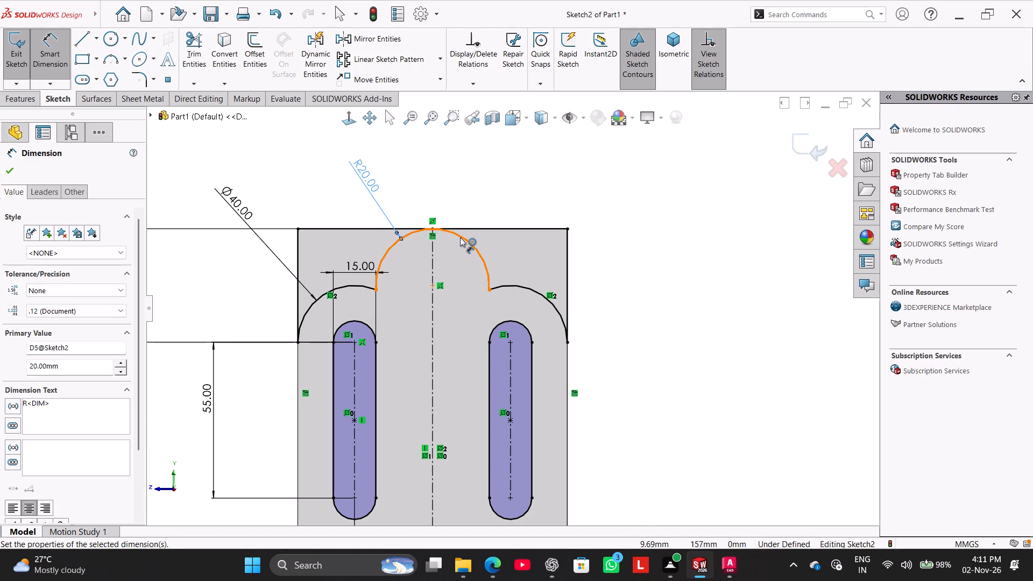
{"action": "left_click_drag", "start_coordinate": [460, 237], "coordinate": [451, 222]}
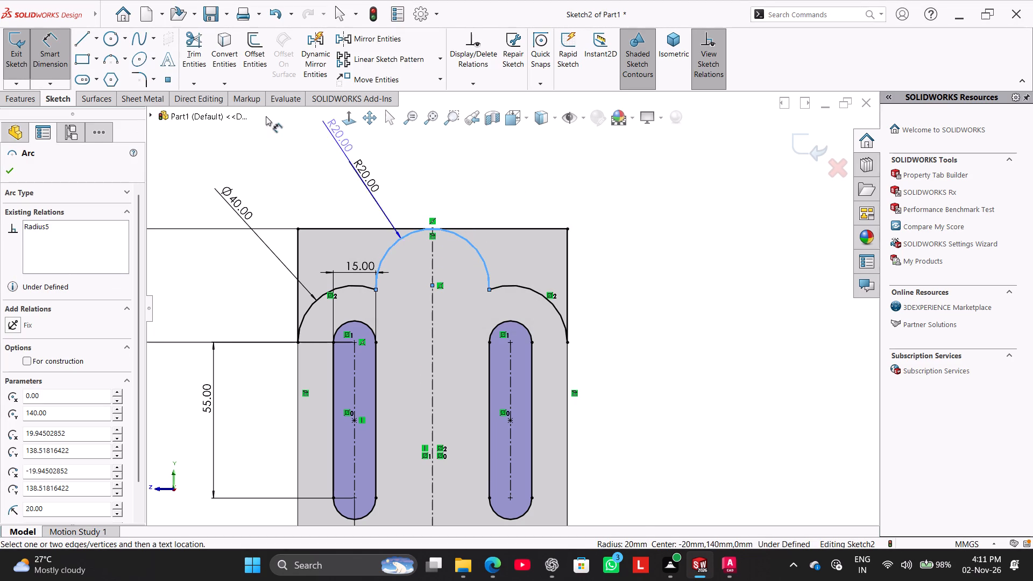
{"action": "left_click", "coordinate": [56, 54]}
{"action": "left_click", "coordinate": [444, 185]}
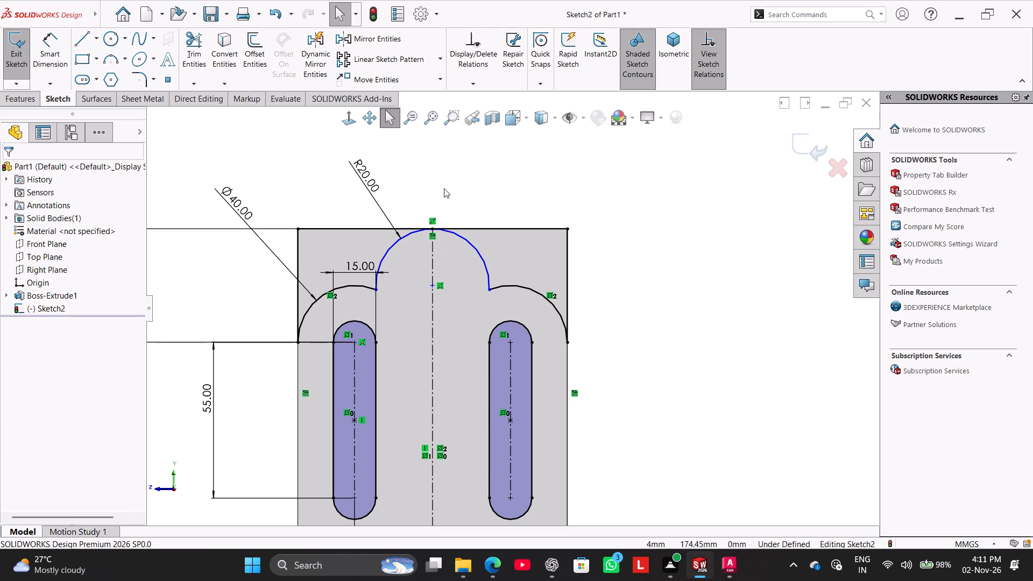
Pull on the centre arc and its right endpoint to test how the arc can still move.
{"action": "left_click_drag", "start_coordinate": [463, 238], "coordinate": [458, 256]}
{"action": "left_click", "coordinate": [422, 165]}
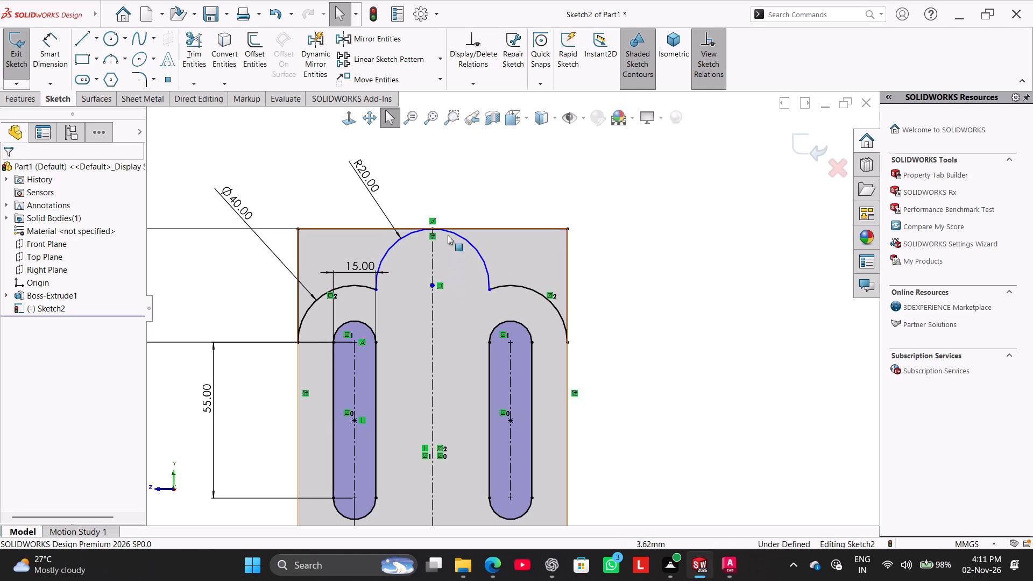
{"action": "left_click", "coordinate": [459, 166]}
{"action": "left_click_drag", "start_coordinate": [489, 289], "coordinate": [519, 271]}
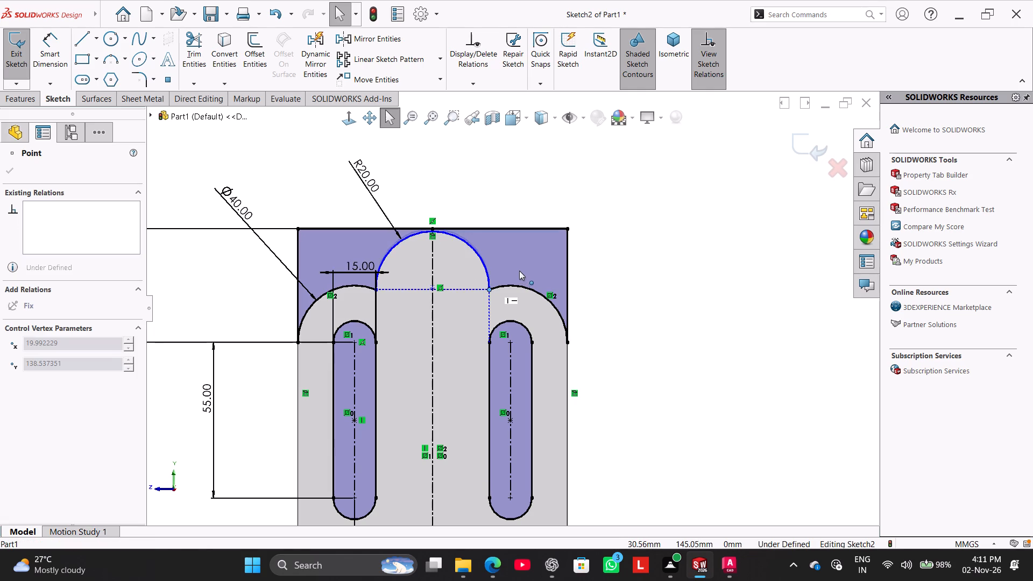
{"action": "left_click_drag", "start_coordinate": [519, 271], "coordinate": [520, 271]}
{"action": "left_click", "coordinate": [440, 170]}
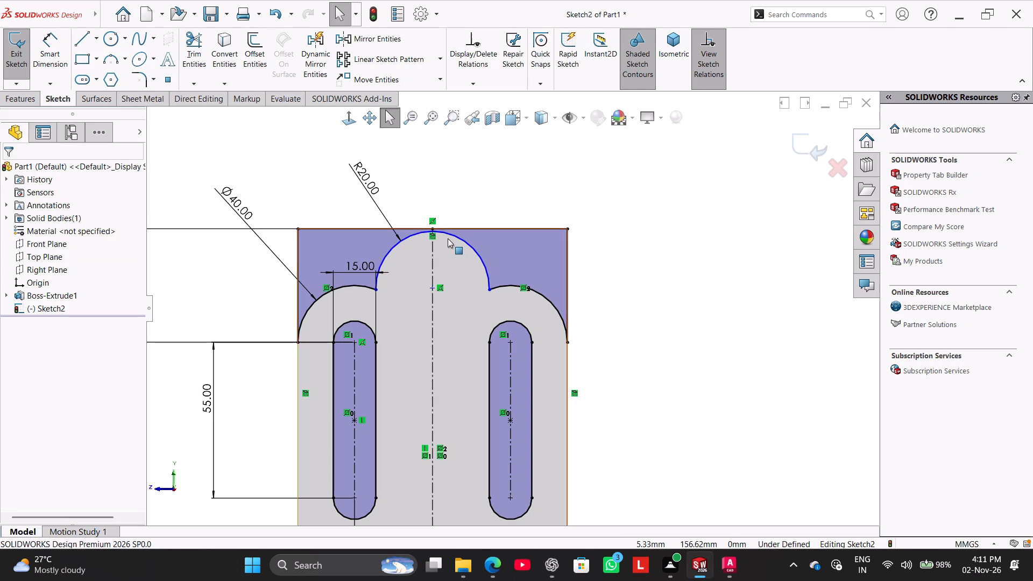
Make the centre arc tangent to the sketch line along the face's upper edge.
{"action": "left_click", "coordinate": [448, 233], "text": "ctrl"}
{"action": "left_click", "coordinate": [455, 230], "text": "ctrl"}
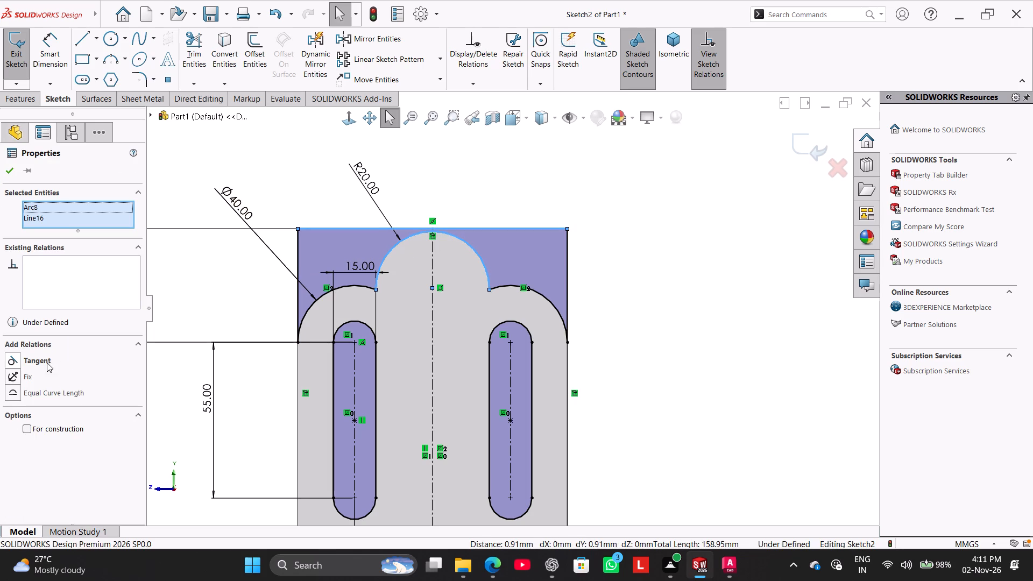
{"action": "left_click", "coordinate": [45, 363]}
{"action": "left_click", "coordinate": [426, 171]}
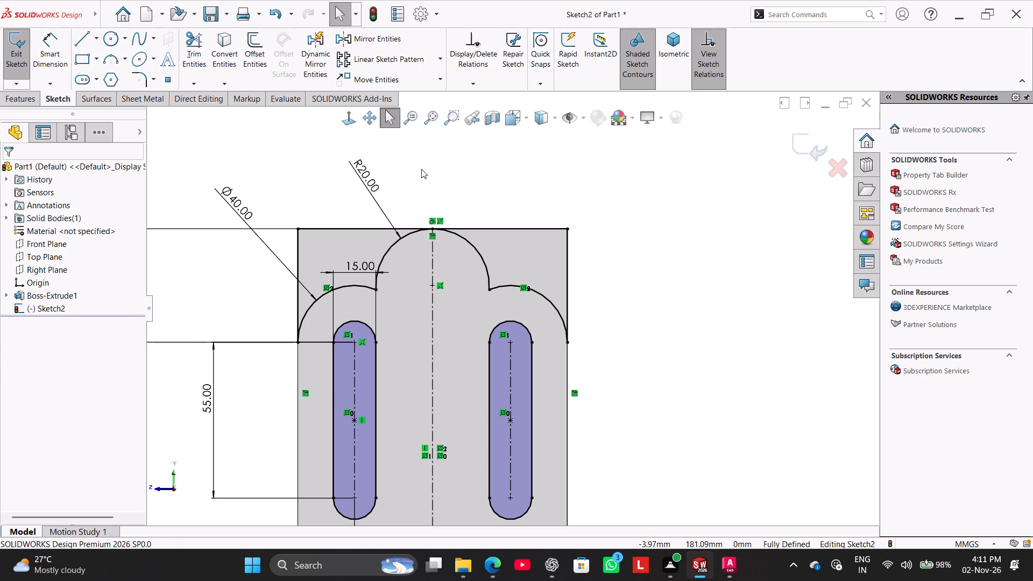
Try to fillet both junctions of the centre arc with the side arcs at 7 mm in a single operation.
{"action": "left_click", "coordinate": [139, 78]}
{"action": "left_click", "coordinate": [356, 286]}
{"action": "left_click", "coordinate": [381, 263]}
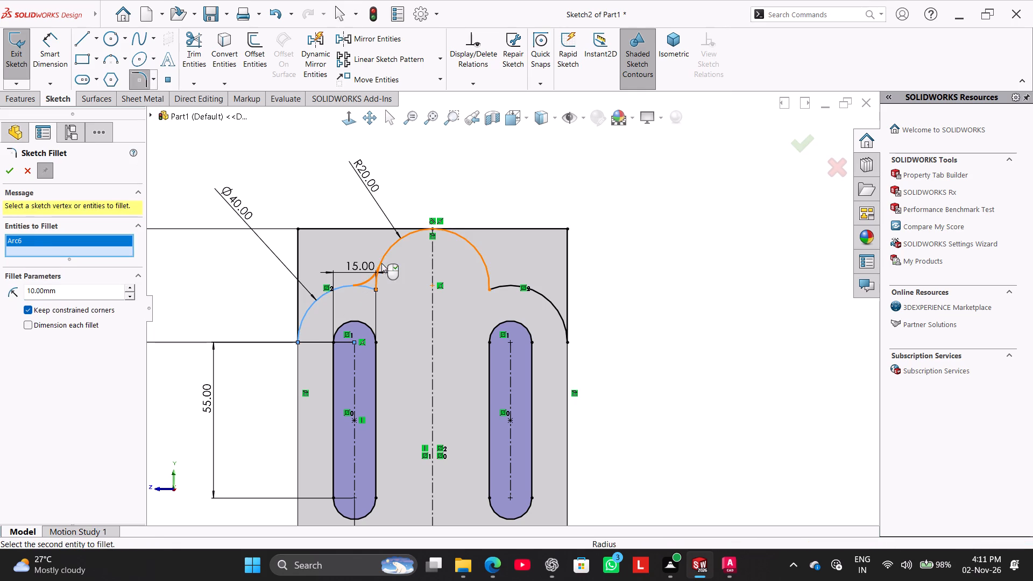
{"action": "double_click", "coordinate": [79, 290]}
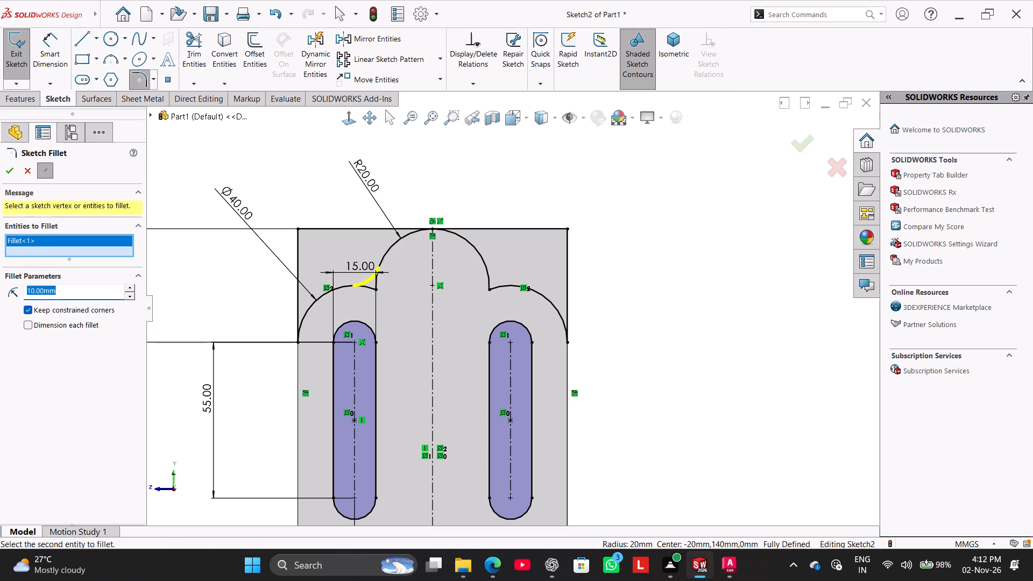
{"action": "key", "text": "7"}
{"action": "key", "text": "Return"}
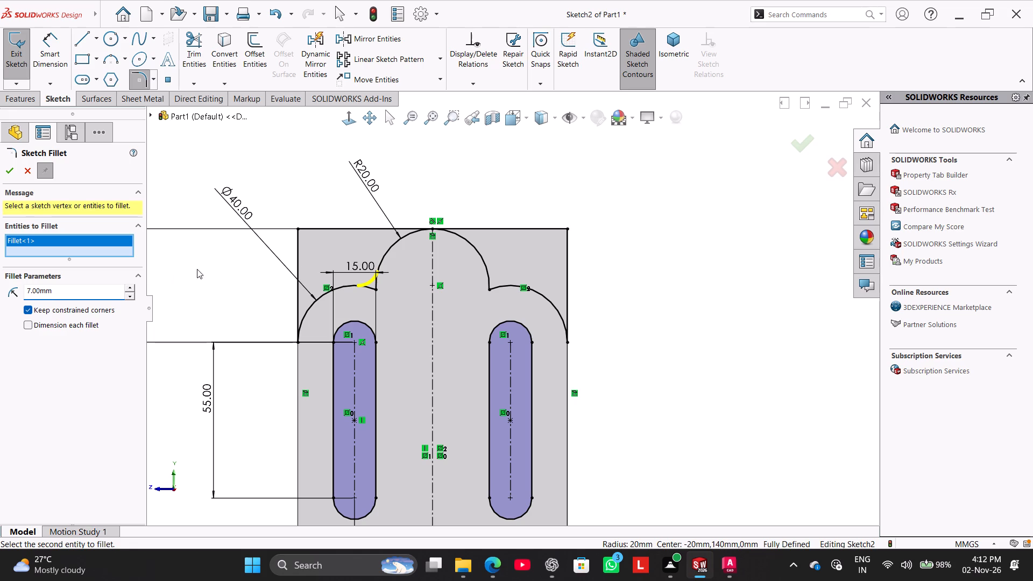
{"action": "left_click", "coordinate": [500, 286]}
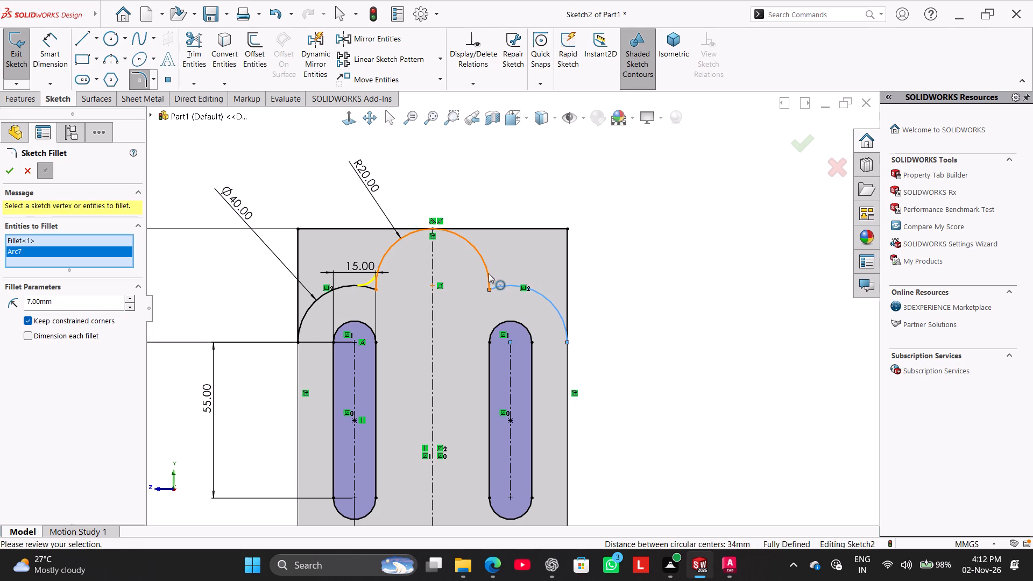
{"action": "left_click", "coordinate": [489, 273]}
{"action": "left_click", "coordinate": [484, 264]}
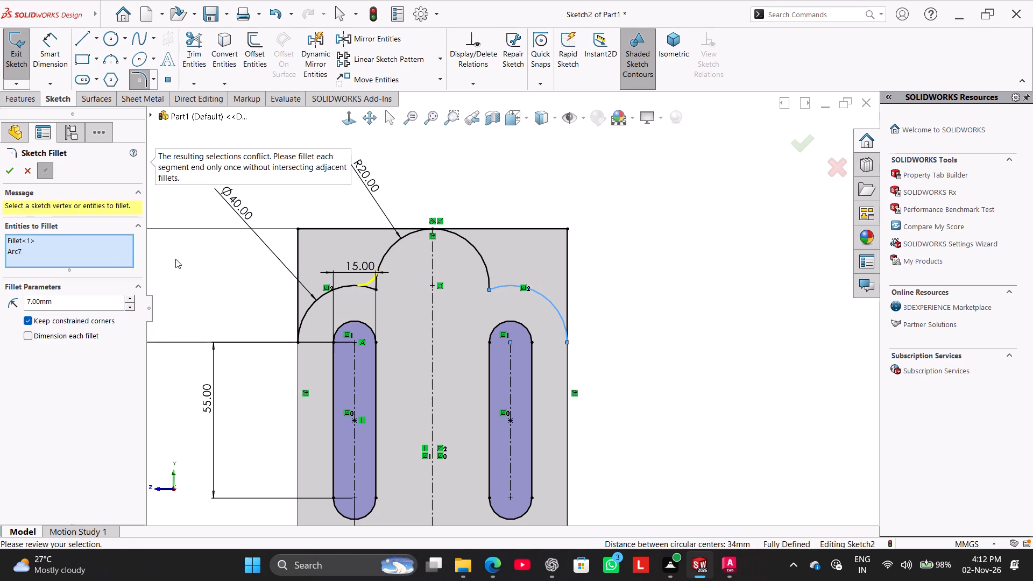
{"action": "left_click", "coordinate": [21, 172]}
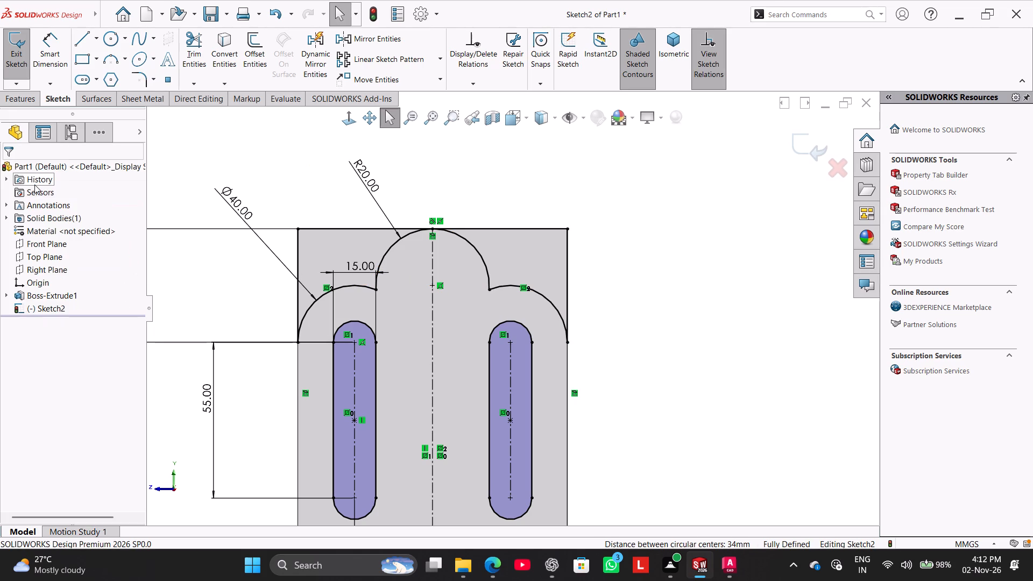
Fillet the left and right junctions between the centre arc and side arcs with a 7 mm radius, applying each separately.
{"action": "left_click", "coordinate": [143, 81]}
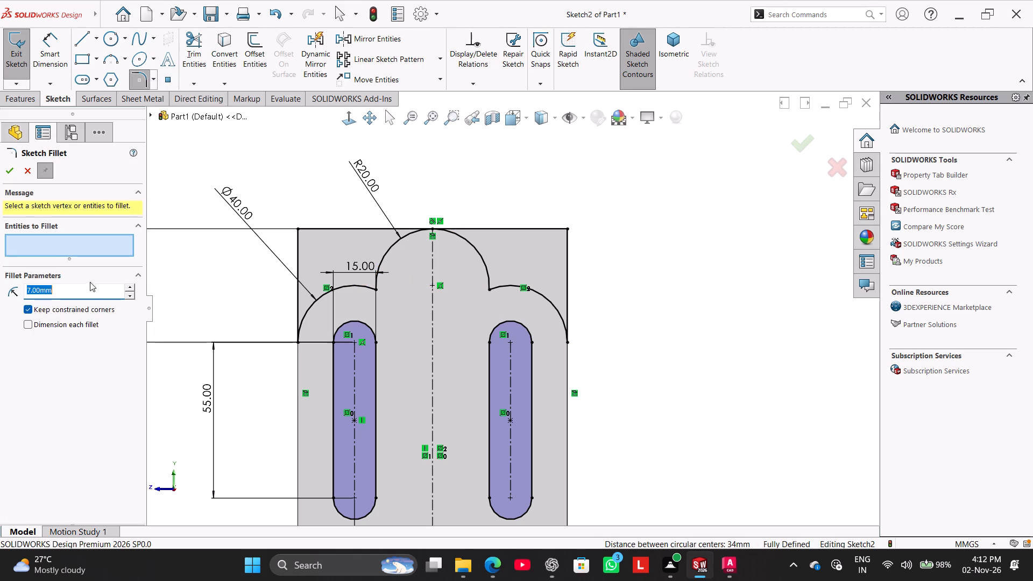
{"action": "left_click", "coordinate": [361, 284]}
{"action": "left_click", "coordinate": [381, 259]}
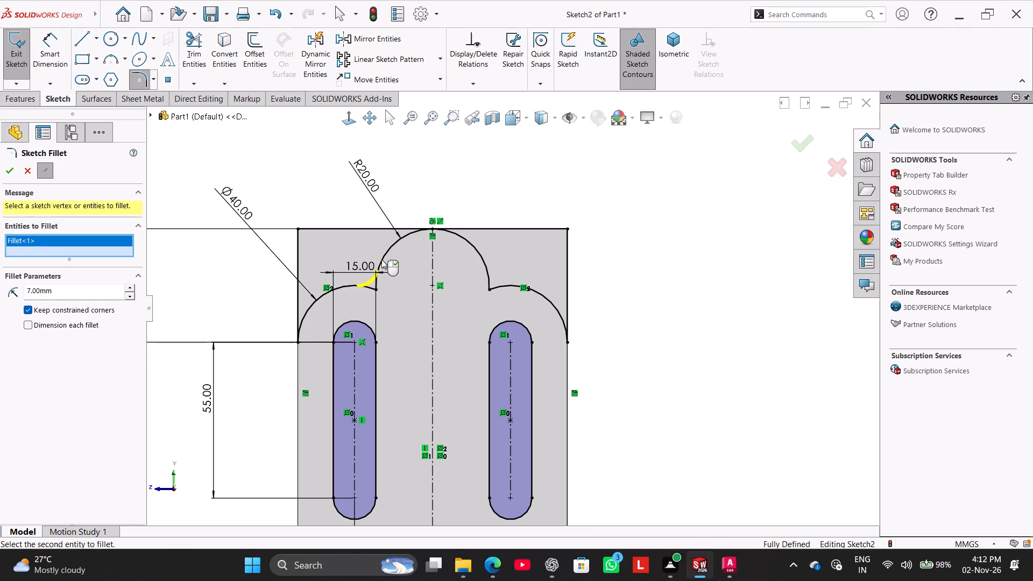
{"action": "left_click", "coordinate": [10, 170]}
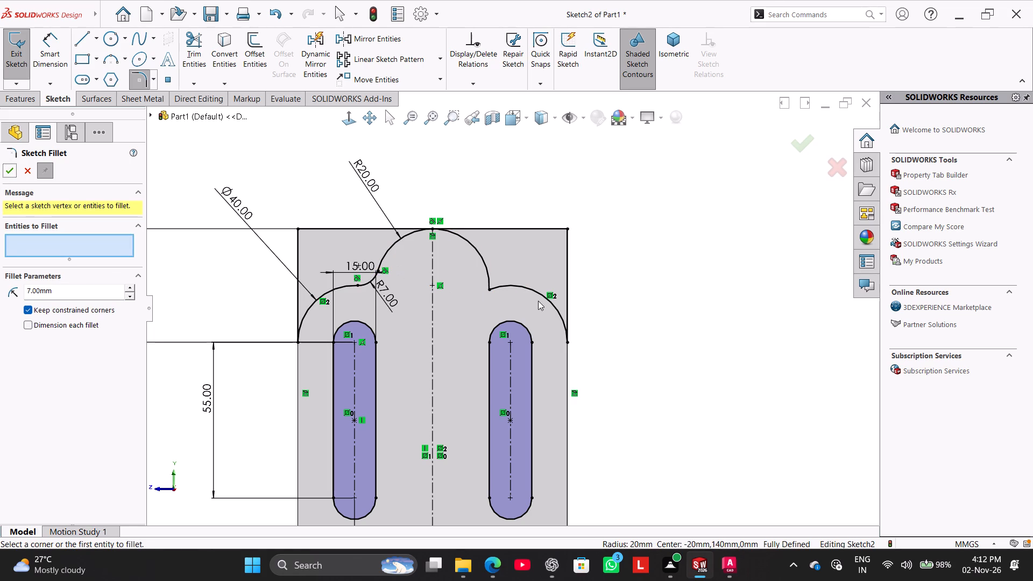
{"action": "left_click", "coordinate": [512, 284]}
{"action": "left_click", "coordinate": [482, 260]}
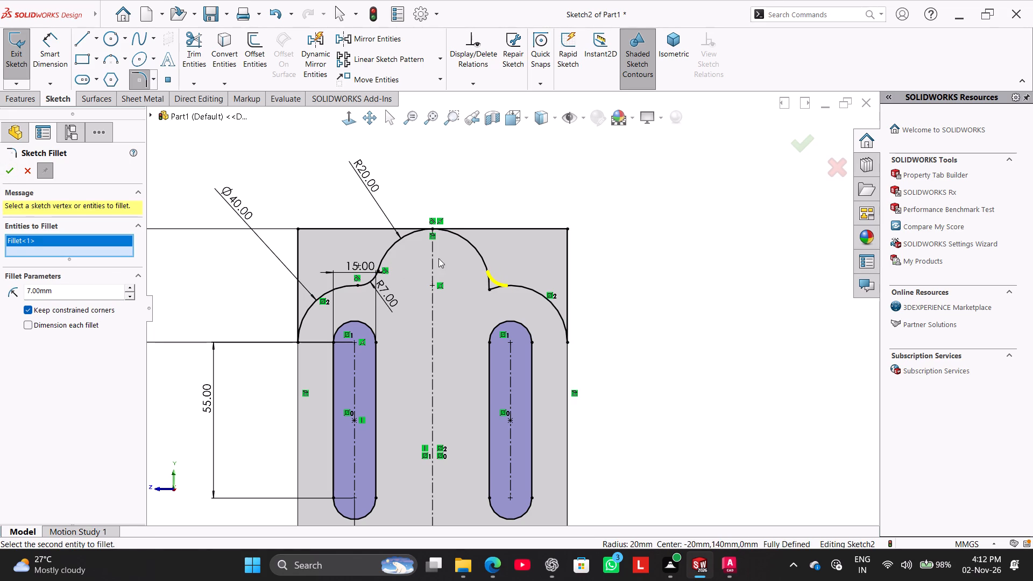
{"action": "left_click", "coordinate": [6, 172]}
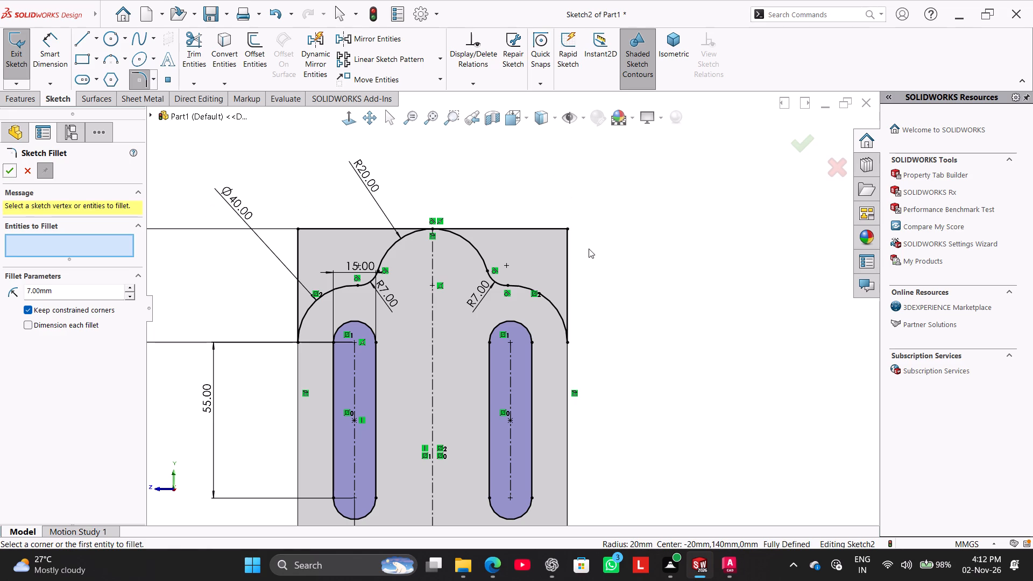
Sketch a vertical straight slot down the centreline from the centre arc's centre point, about 50 mm between centres and 15.6 mm wide.
{"action": "left_click", "coordinate": [80, 79]}
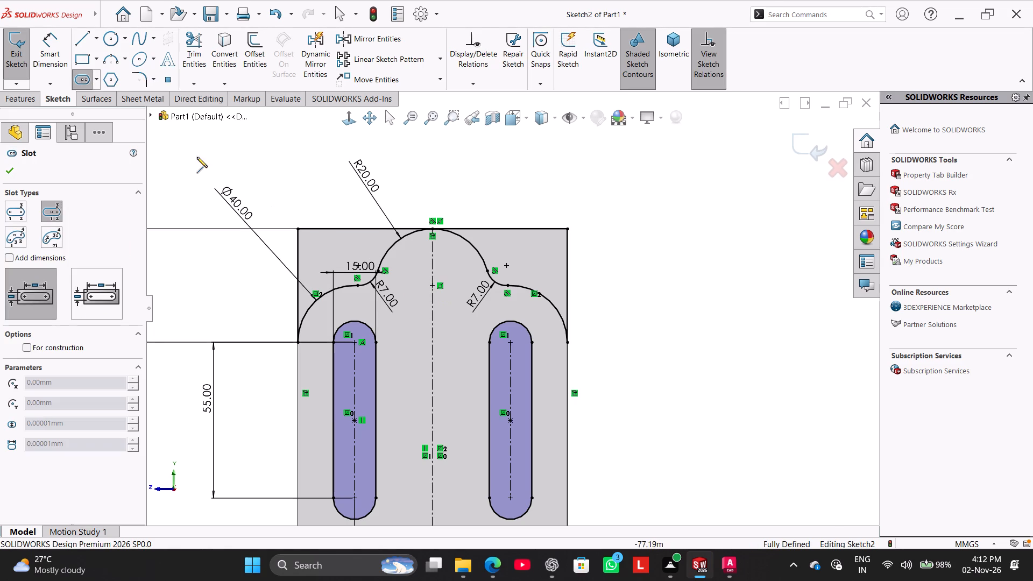
{"action": "left_click", "coordinate": [95, 82]}
{"action": "left_click", "coordinate": [96, 95]}
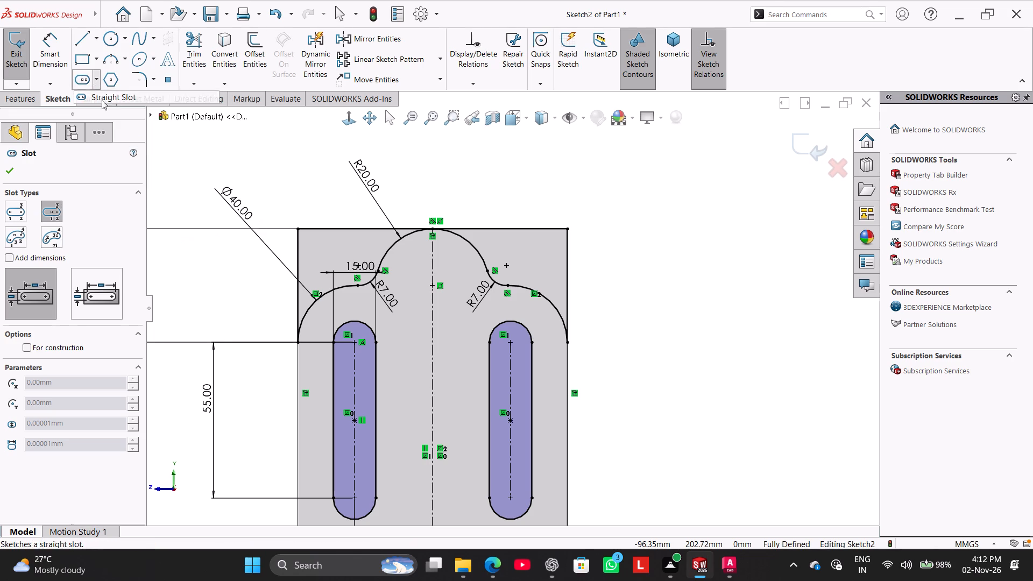
{"action": "left_click", "coordinate": [431, 286]}
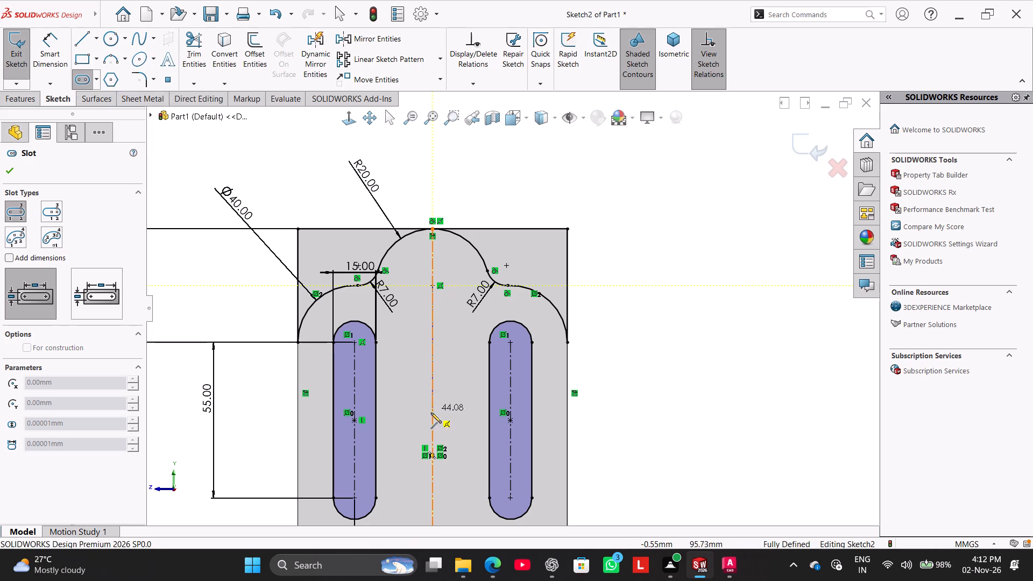
{"action": "left_click", "coordinate": [431, 427]}
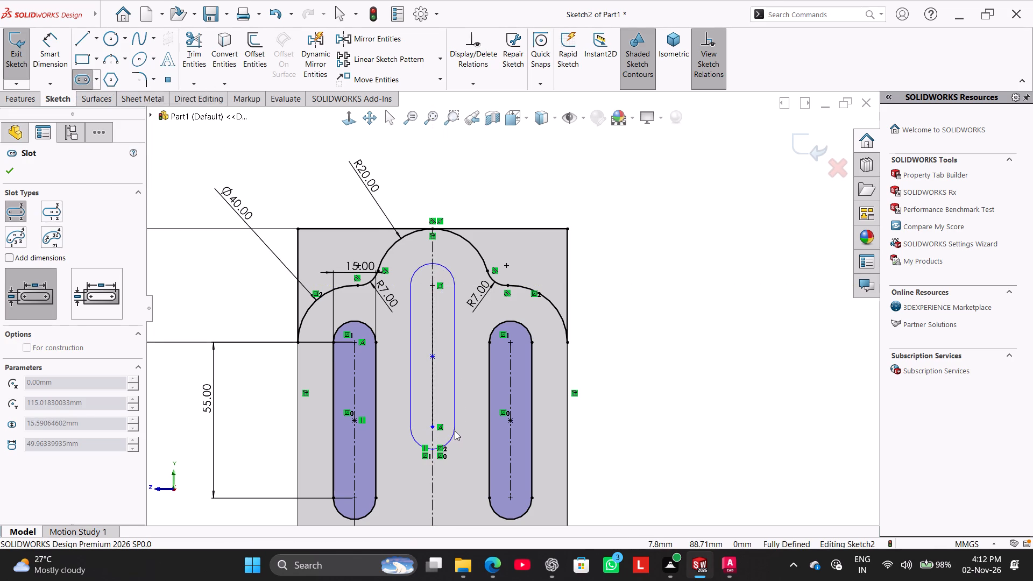
{"action": "left_click", "coordinate": [455, 431]}
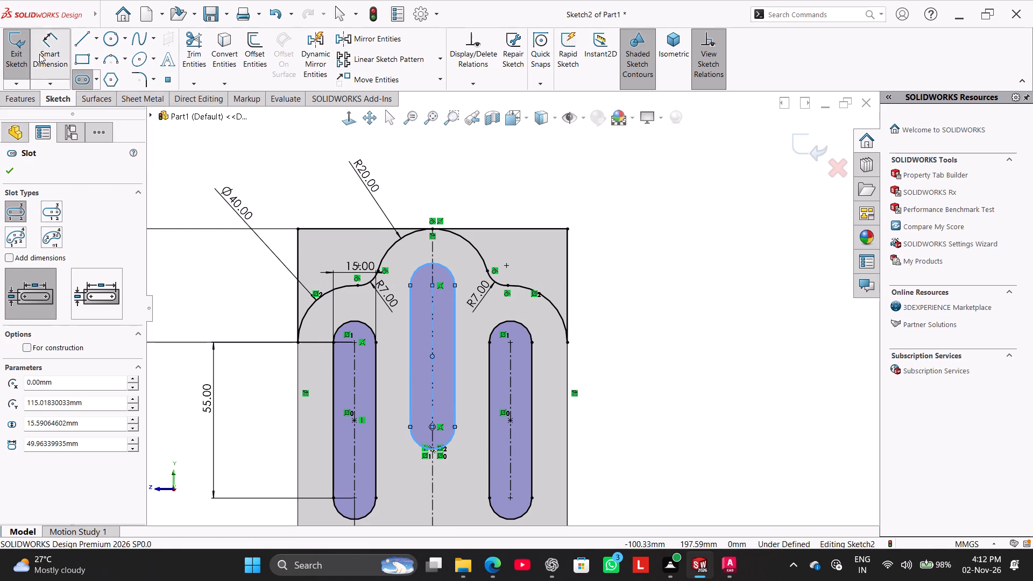
Dimension the centre slot to 55 mm between its end-arc centres and 15 mm wide.
{"action": "left_click", "coordinate": [39, 54]}
{"action": "left_click", "coordinate": [431, 428]}
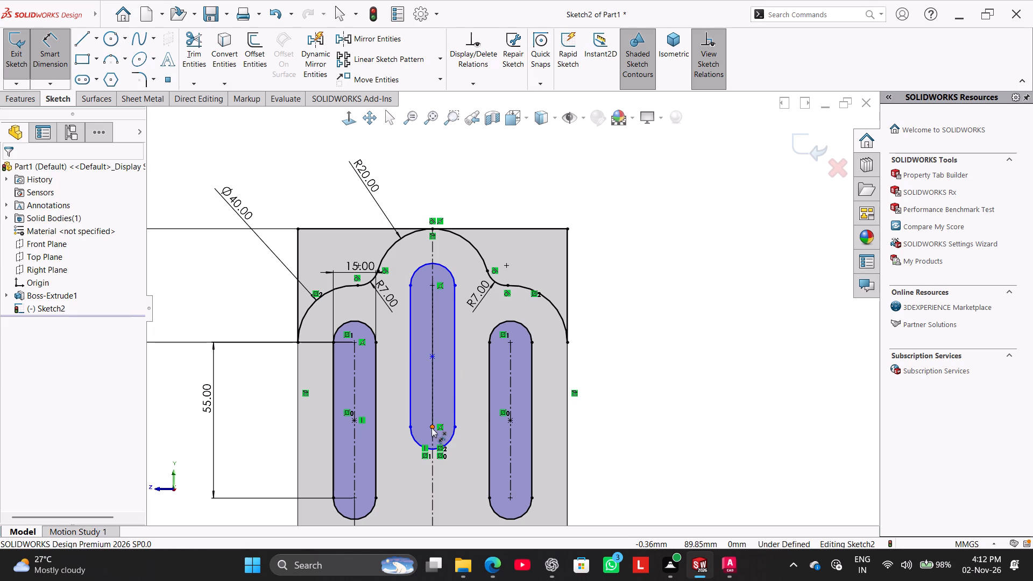
{"action": "left_click", "coordinate": [434, 287]}
{"action": "left_click", "coordinate": [466, 339]}
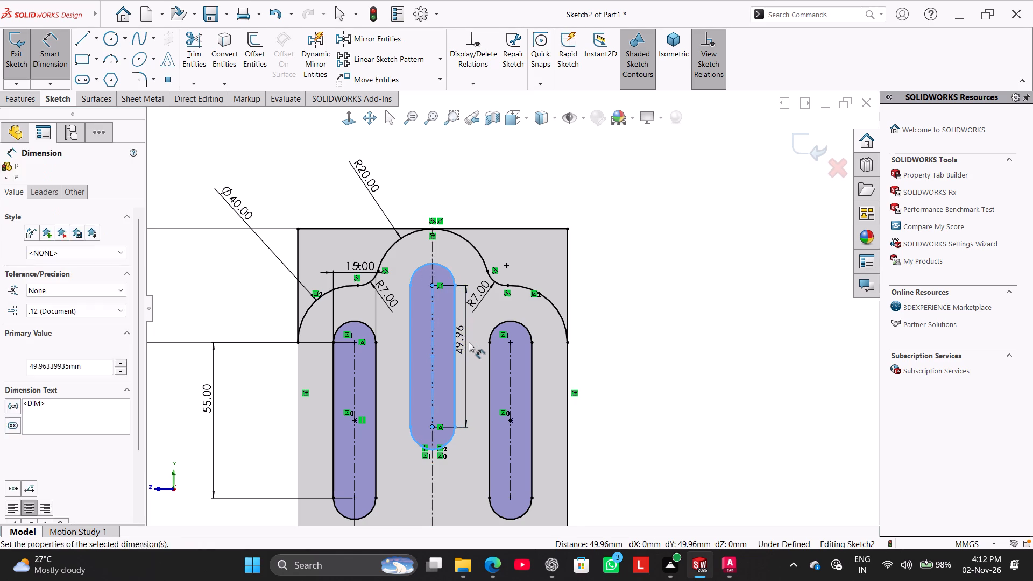
{"action": "type", "text": "55"}
{"action": "key", "text": "Return"}
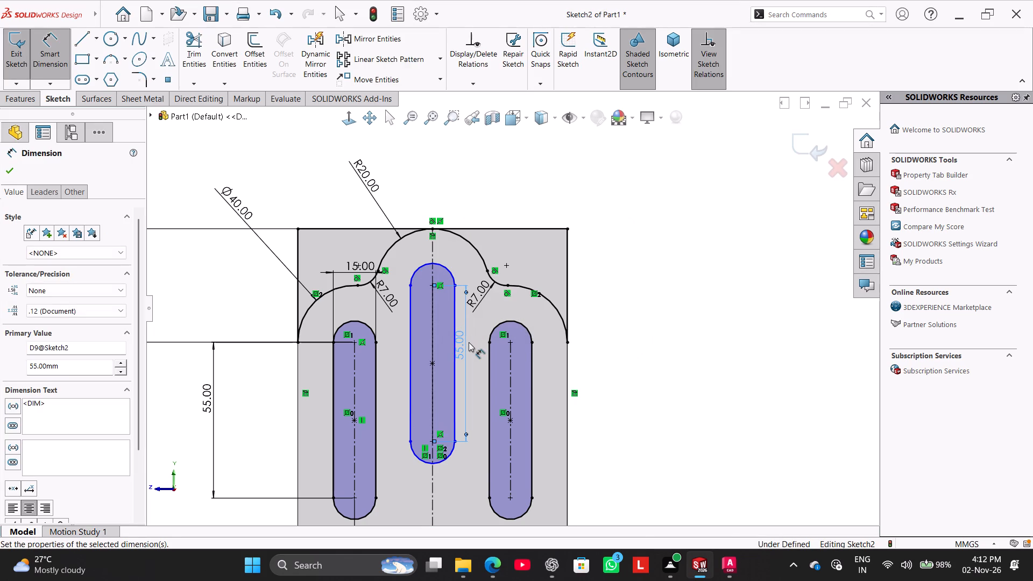
{"action": "left_click", "coordinate": [457, 310]}
{"action": "left_click", "coordinate": [412, 322]}
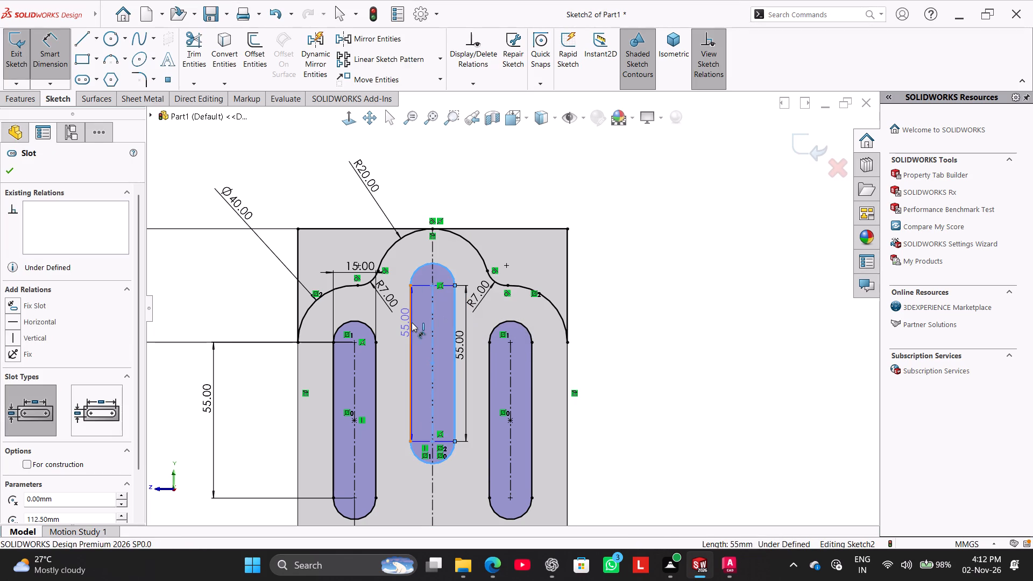
{"action": "left_click", "coordinate": [437, 250]}
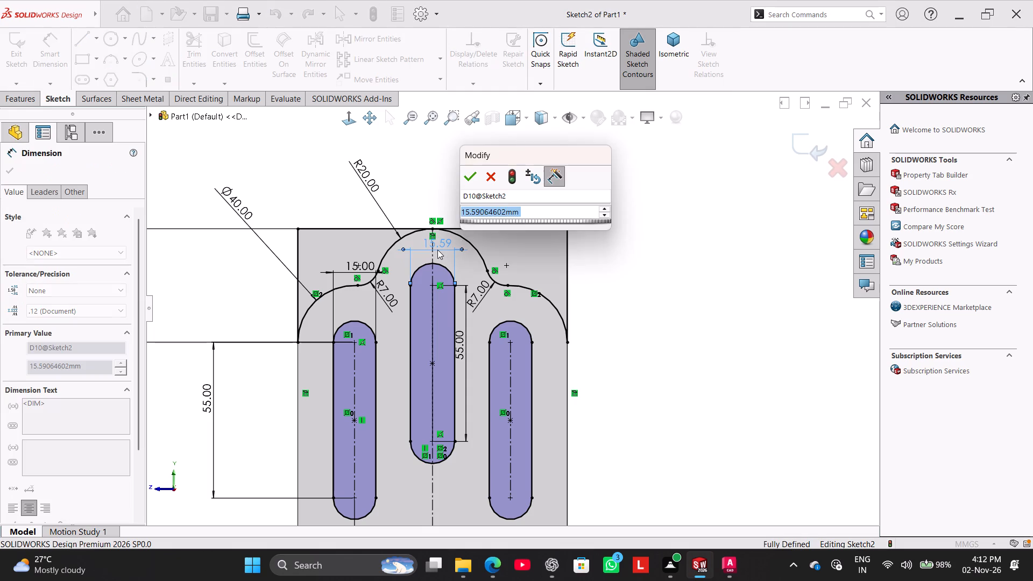
{"action": "type", "text": "15"}
{"action": "key", "text": "Return"}
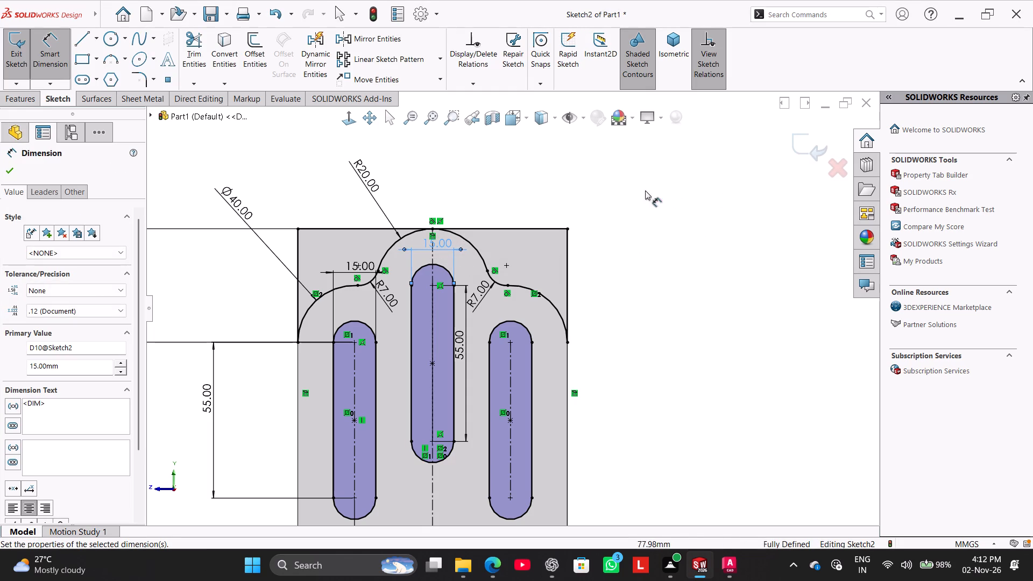
Cut-extrude the three slot regions and the two corner regions outside the top outline, using the Up To Next end condition.
{"action": "left_click", "coordinate": [5, 101]}
{"action": "left_click", "coordinate": [203, 60]}
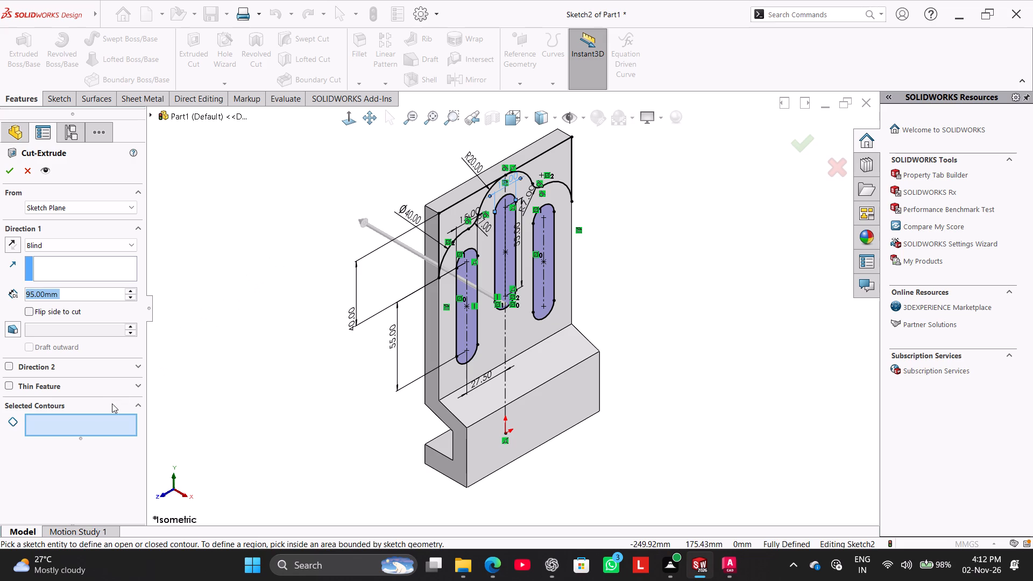
{"action": "left_click", "coordinate": [99, 426]}
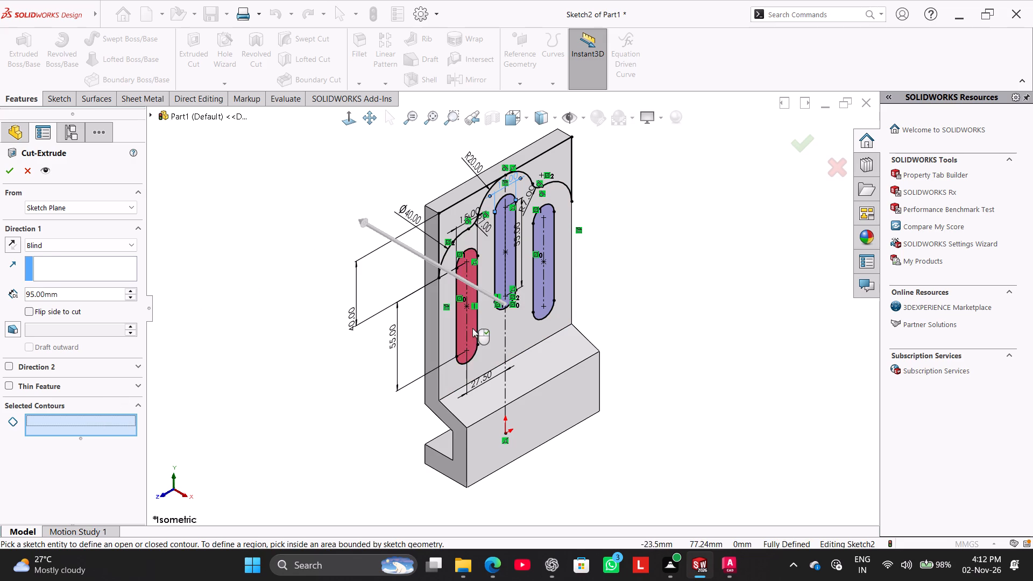
{"action": "left_click", "coordinate": [472, 328]}
{"action": "left_click", "coordinate": [509, 274]}
{"action": "left_click", "coordinate": [551, 283]}
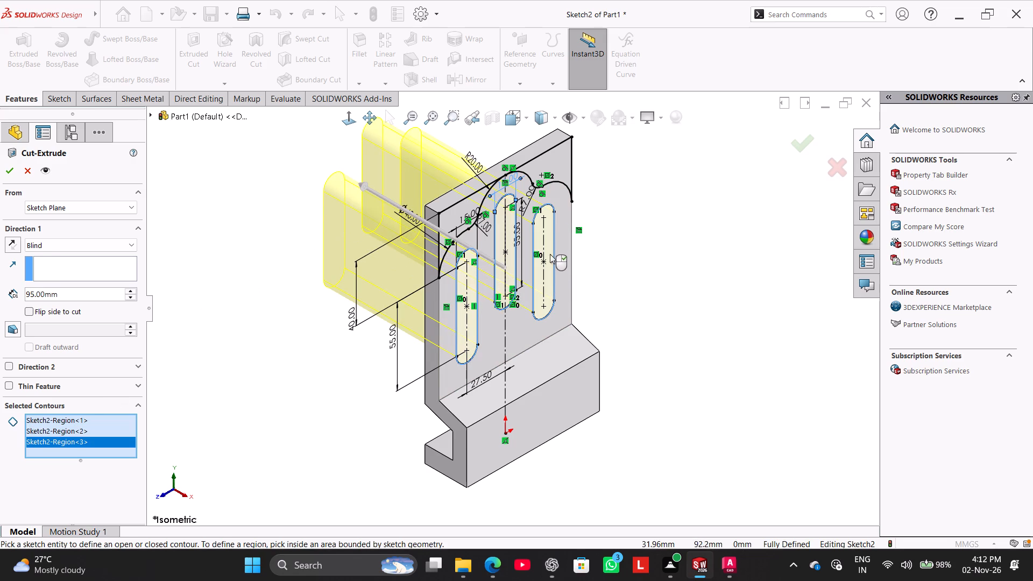
{"action": "left_click", "coordinate": [561, 155]}
{"action": "left_click", "coordinate": [457, 207]}
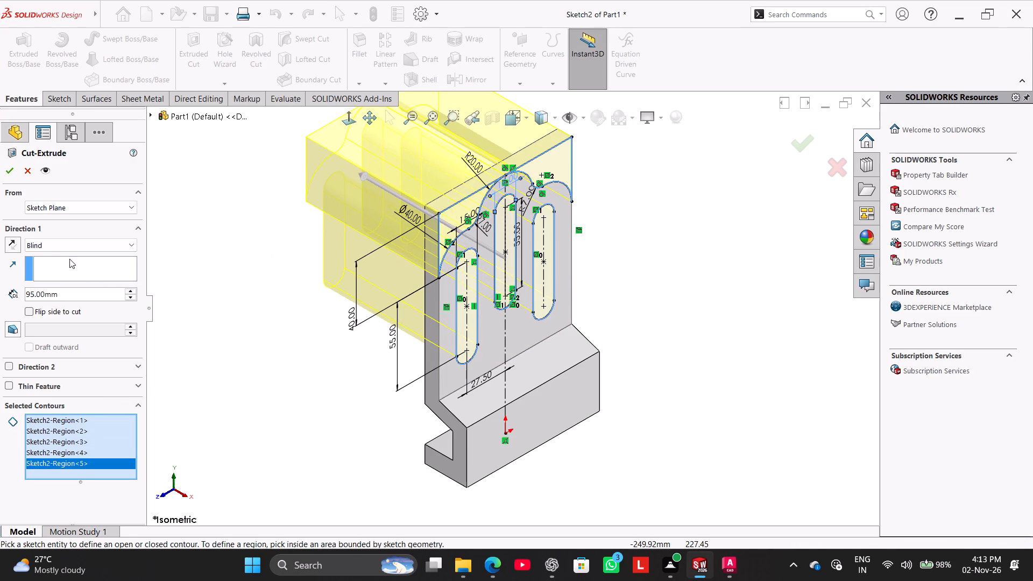
{"action": "left_click", "coordinate": [68, 245]}
{"action": "left_click", "coordinate": [60, 286]}
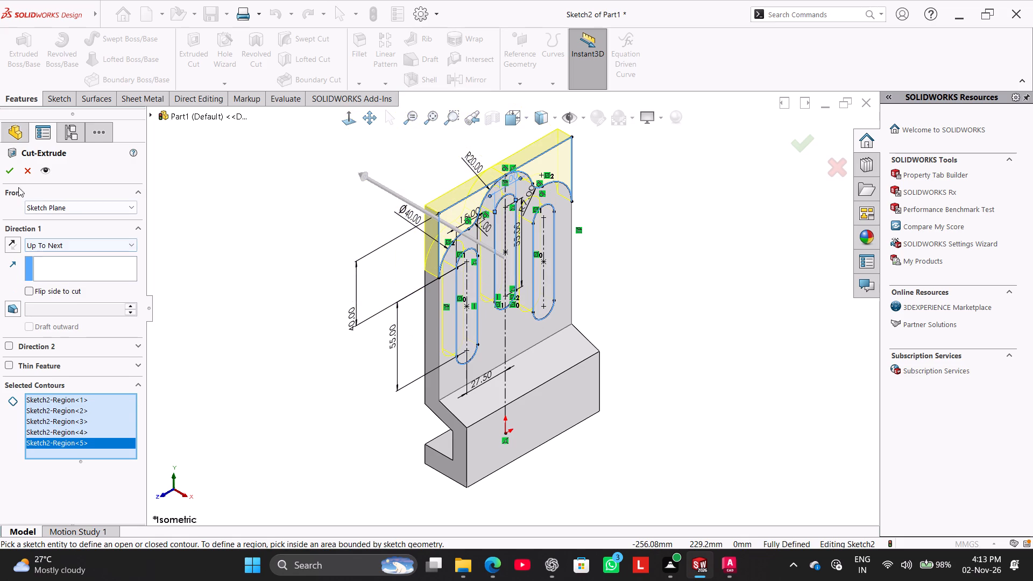
{"action": "left_click", "coordinate": [11, 172]}
{"action": "left_click", "coordinate": [270, 245]}
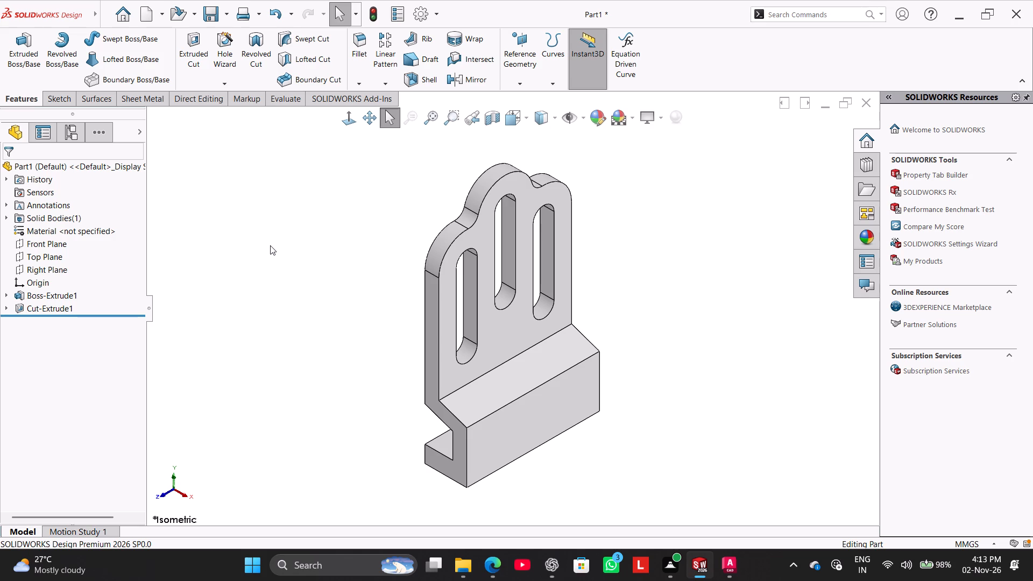
Save the part as "Triple Slot Mounting Support" in the Worked folder.
{"action": "right_click_drag", "start_coordinate": [256, 299], "coordinate": [370, 230]}
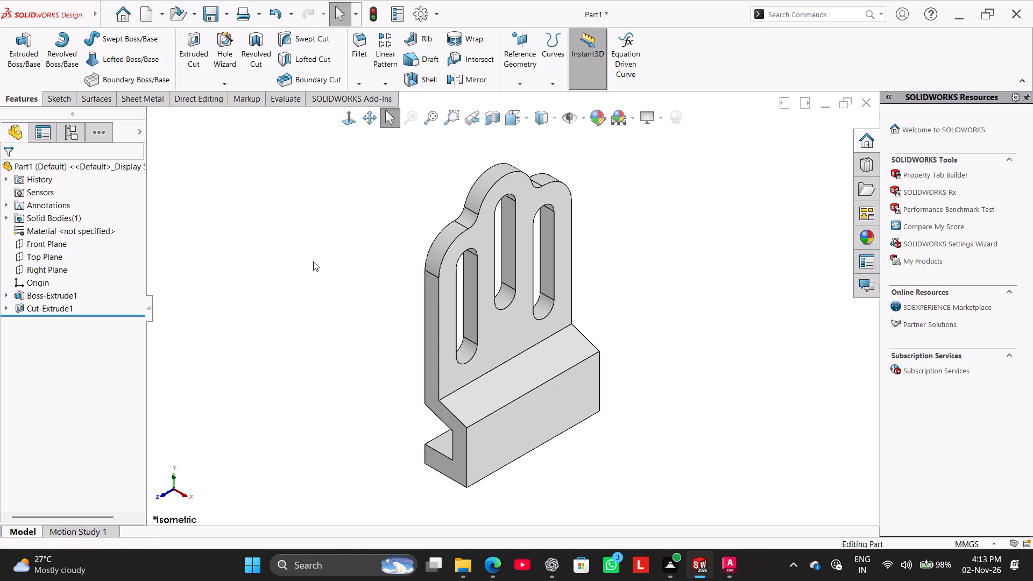
{"action": "left_click", "coordinate": [216, 11]}
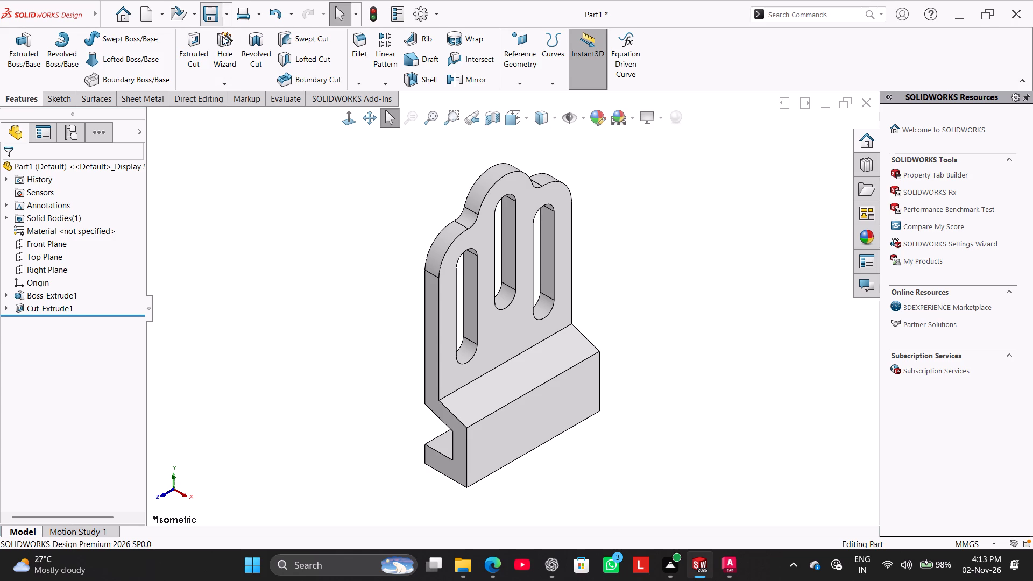
{"action": "key", "text": "ctrl+v"}
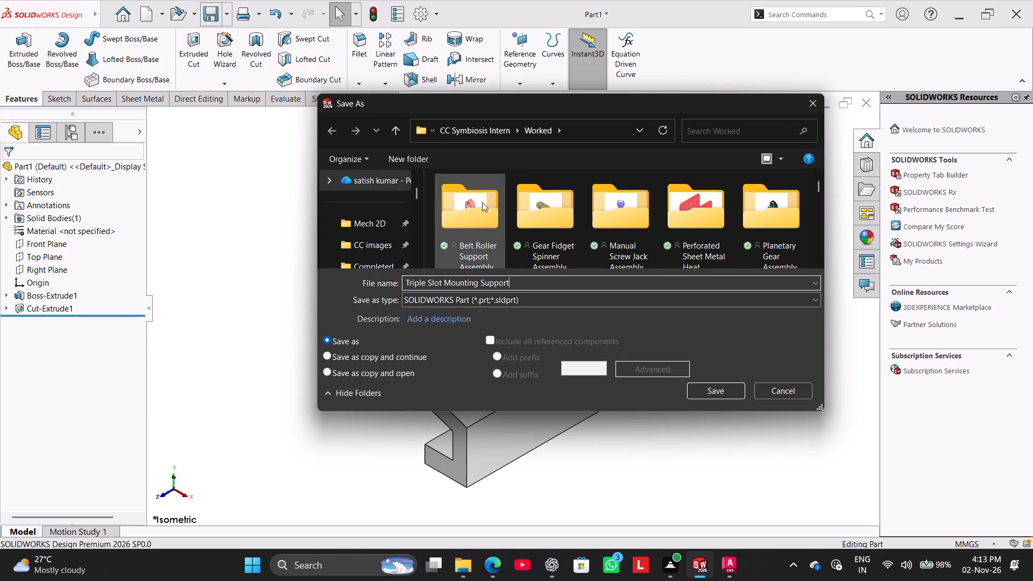
{"action": "left_click", "coordinate": [721, 394]}
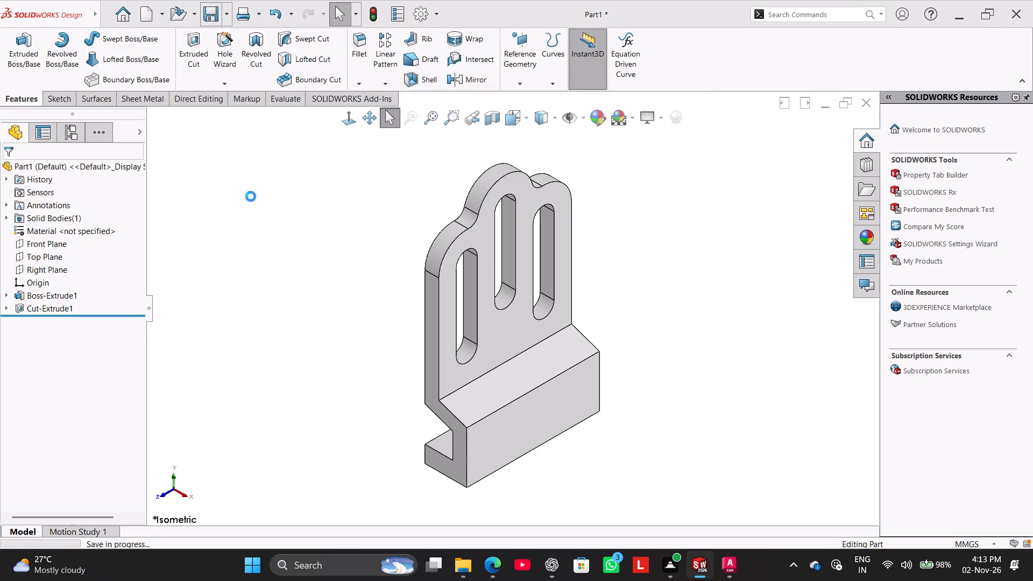
Save a PDF copy of the part as "Triple Slot Mounting Support.pdf" in the Worked folder.
{"action": "left_click", "coordinate": [230, 11]}
{"action": "left_click", "coordinate": [237, 52]}
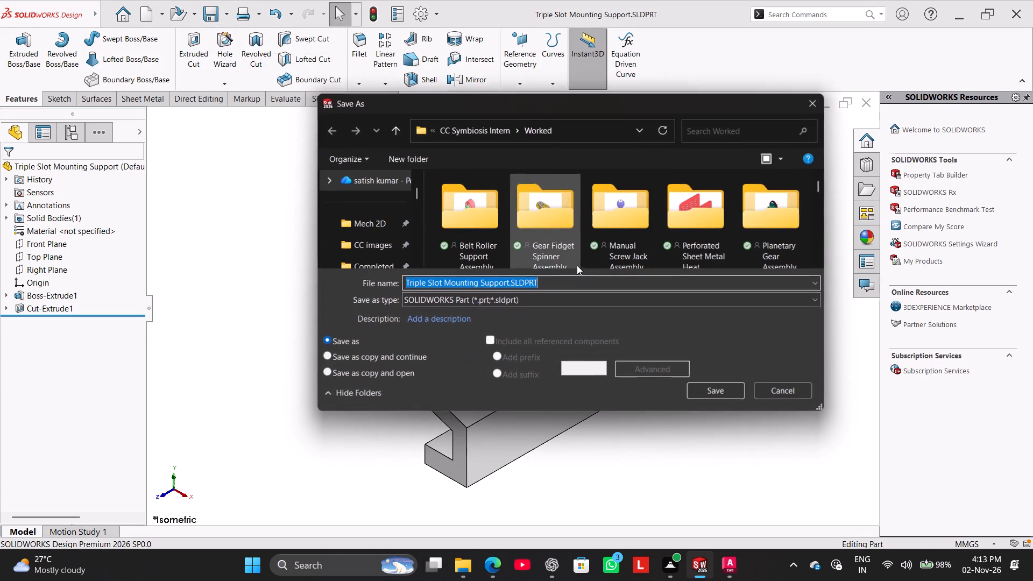
{"action": "left_click", "coordinate": [575, 297]}
{"action": "left_click", "coordinate": [557, 102]}
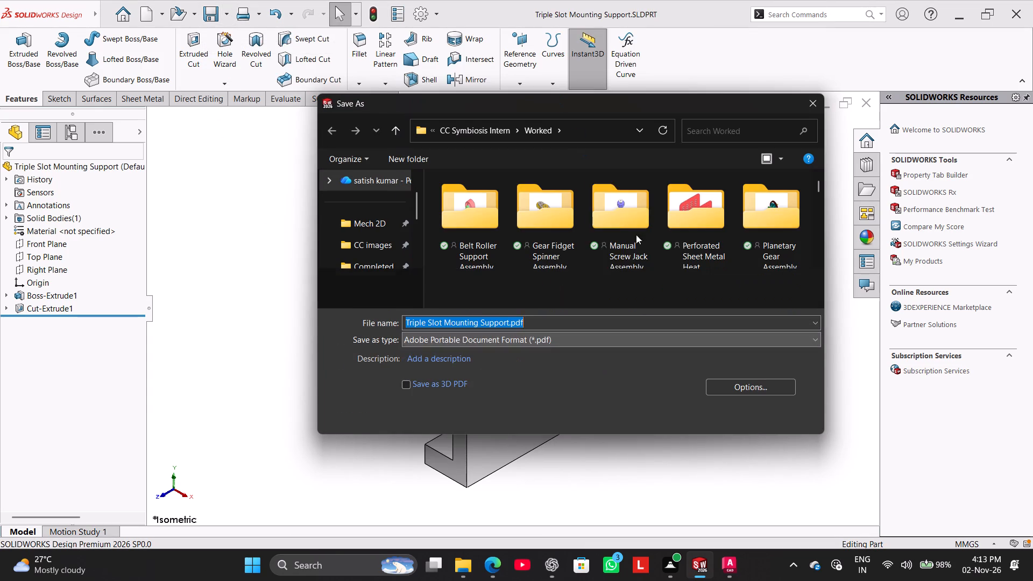
{"action": "left_click", "coordinate": [705, 413]}
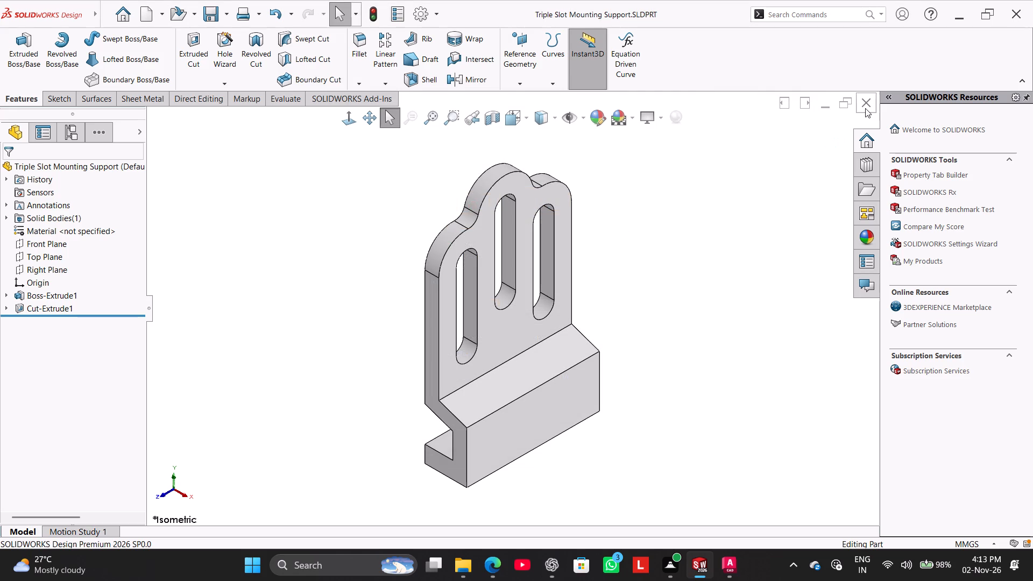
Close the part document.
{"action": "left_click", "coordinate": [871, 100]}
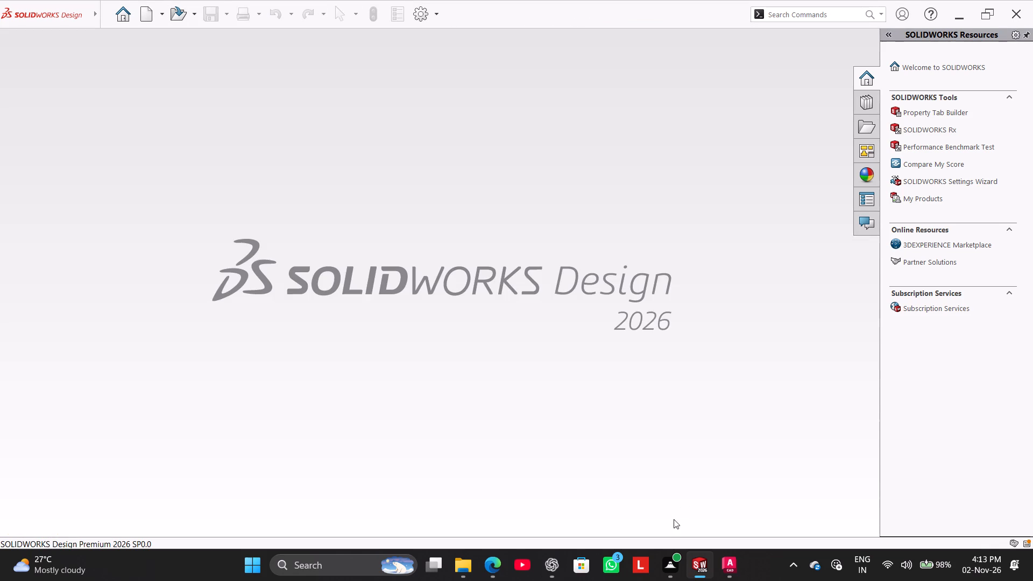